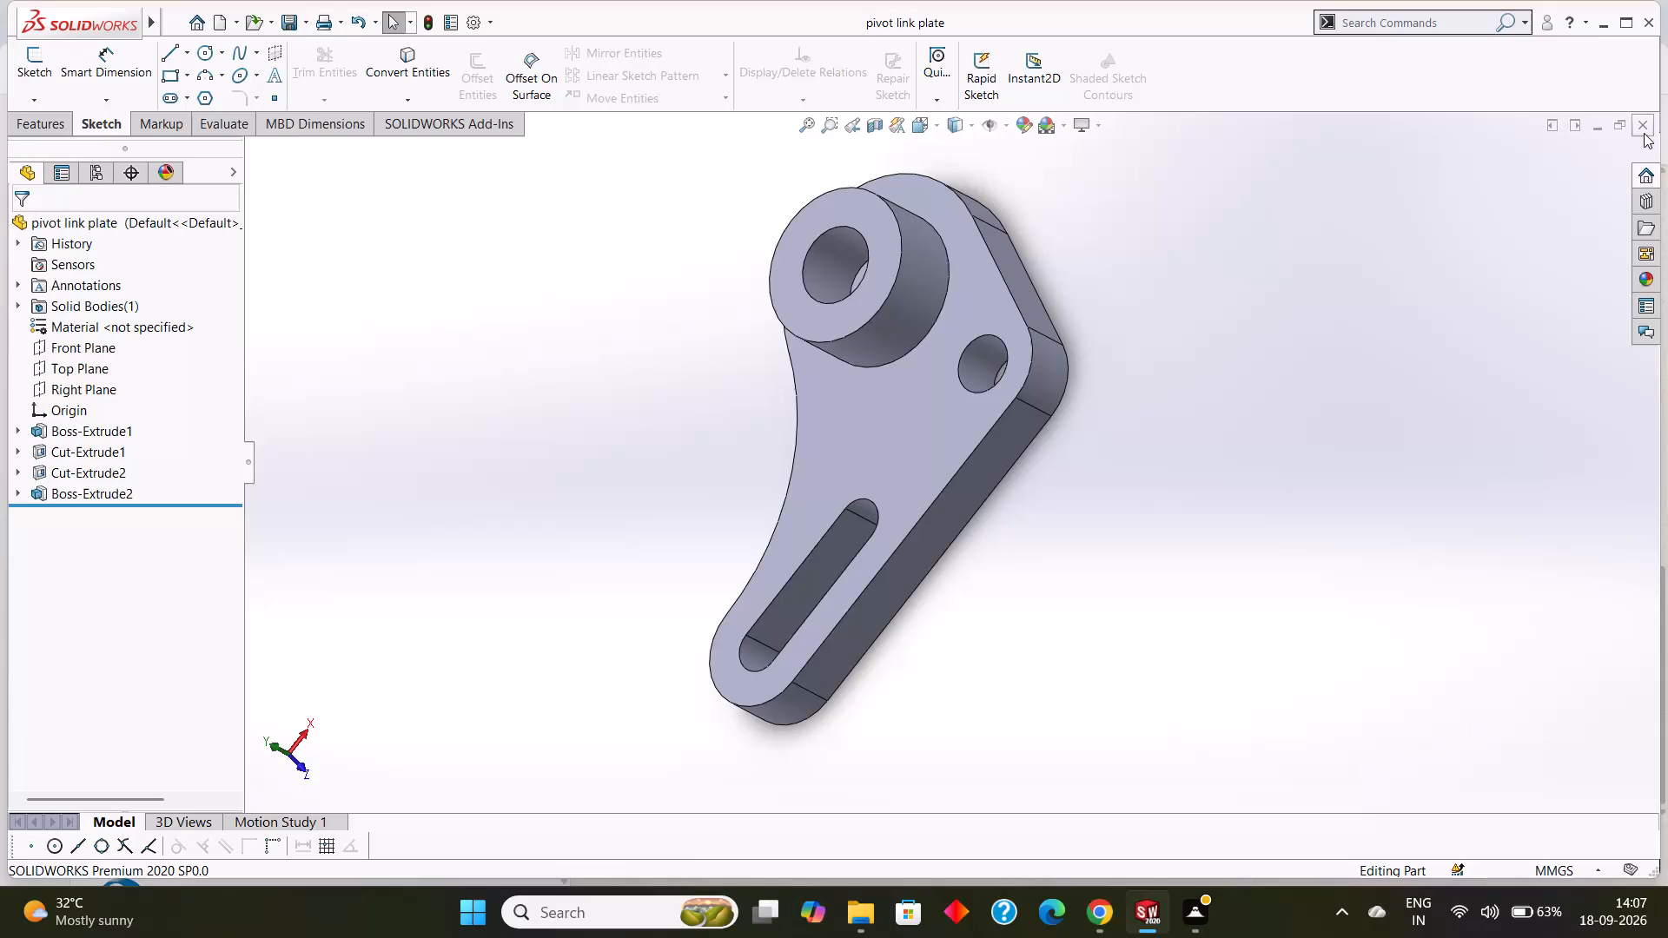
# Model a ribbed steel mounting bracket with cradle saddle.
# Close the pivot link plate document.
pyautogui.click(1644, 129)
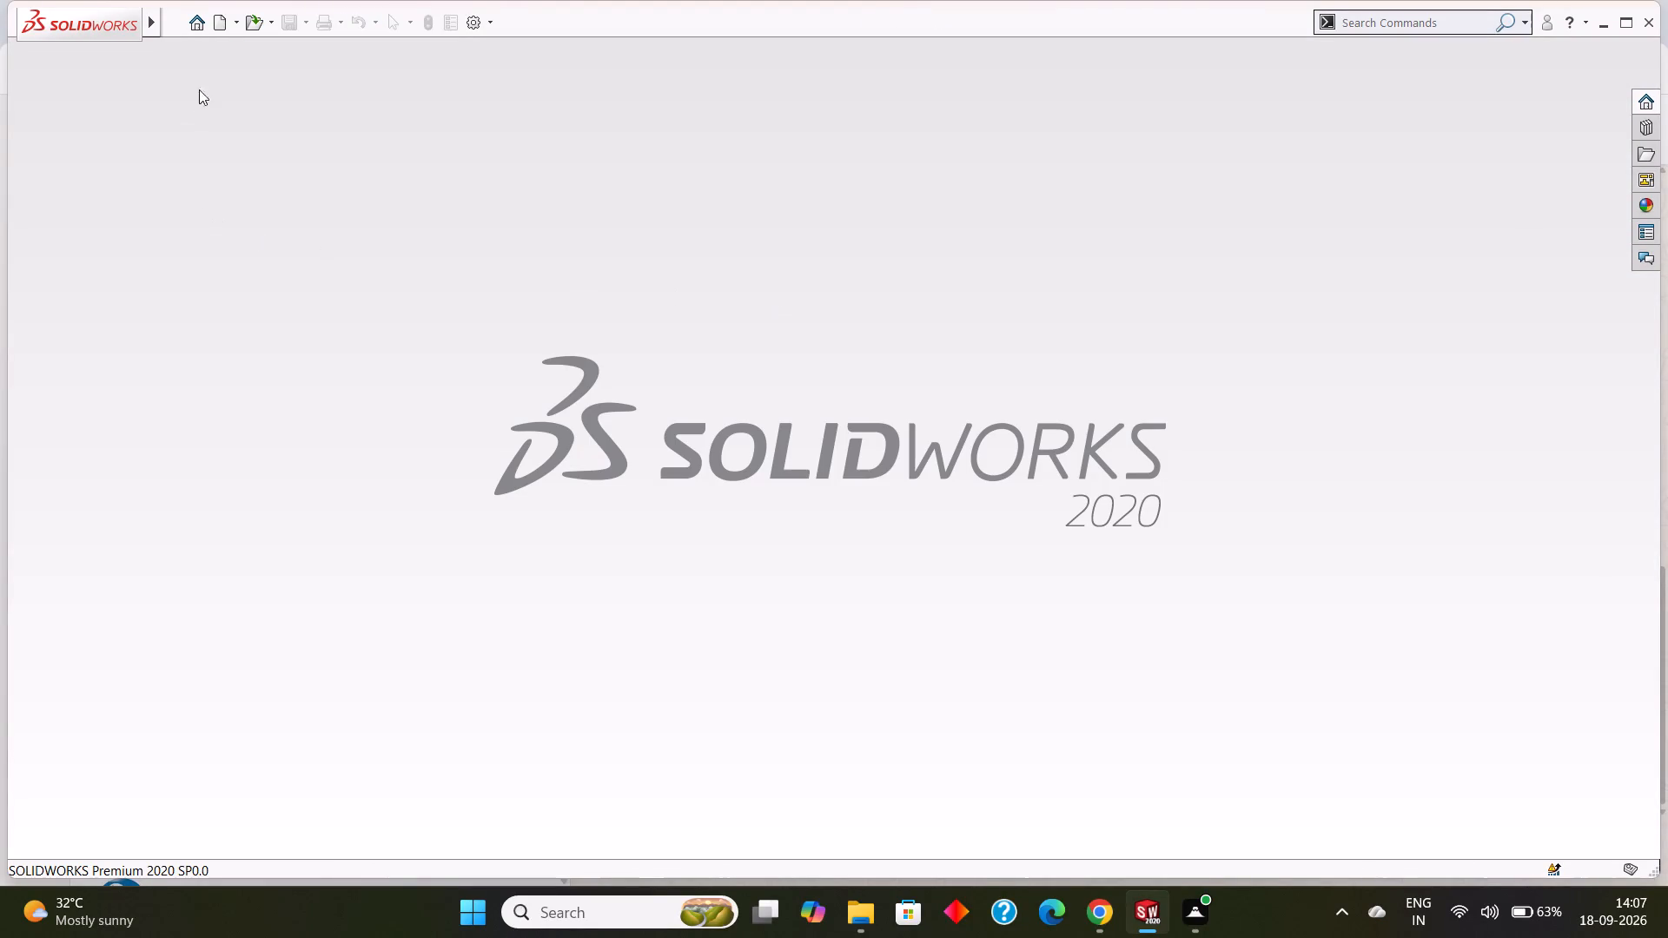
# Create a new part document.
pyautogui.click(234, 18)
pyautogui.click(237, 40)
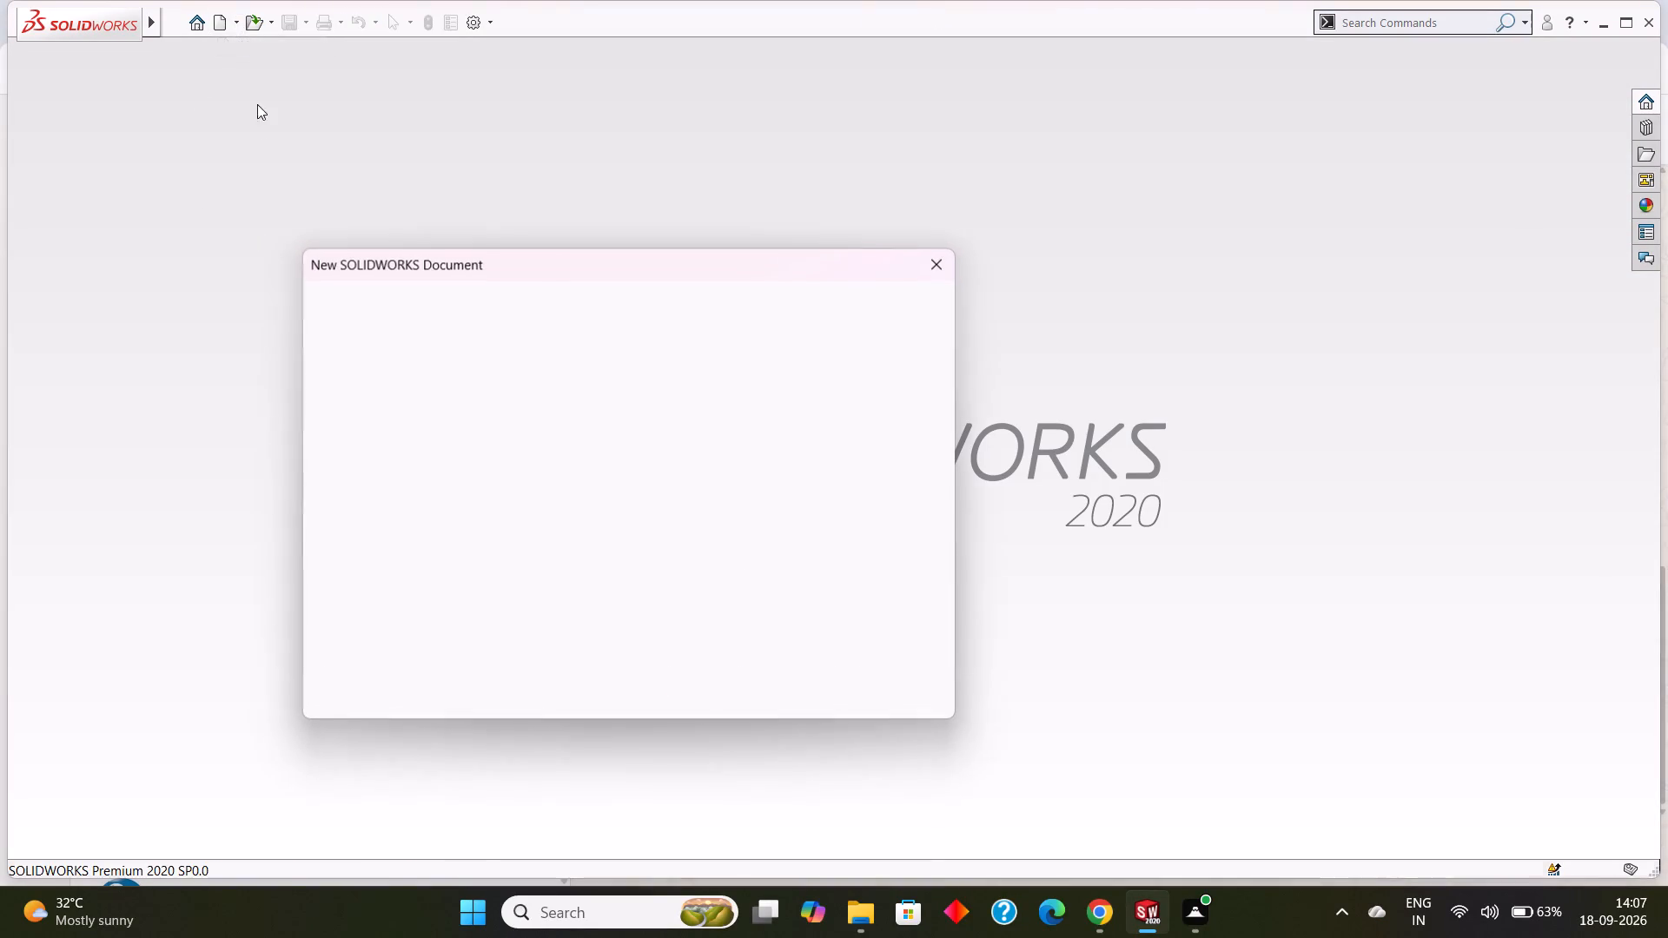
pyautogui.click(417, 446)
pyautogui.click(714, 679)
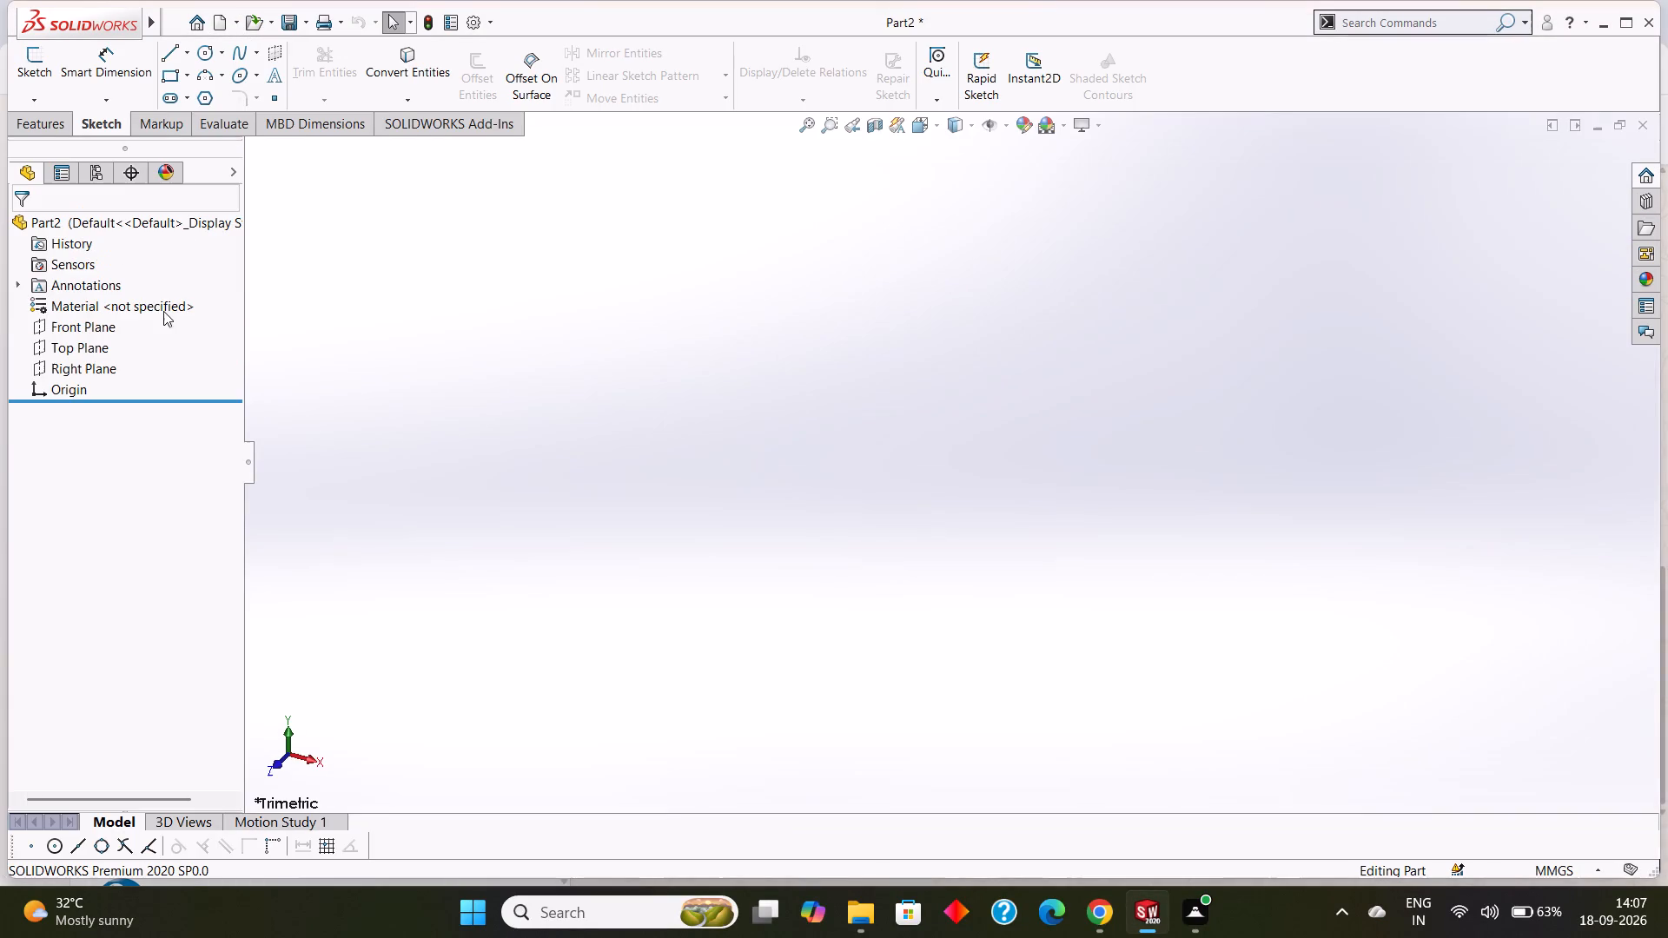
# On the Right Plane, sketch connected lines from the origin: about 17 mm right, 37 mm up, 77 mm right, 37 mm down and 14 mm right.
pyautogui.click(76, 362)
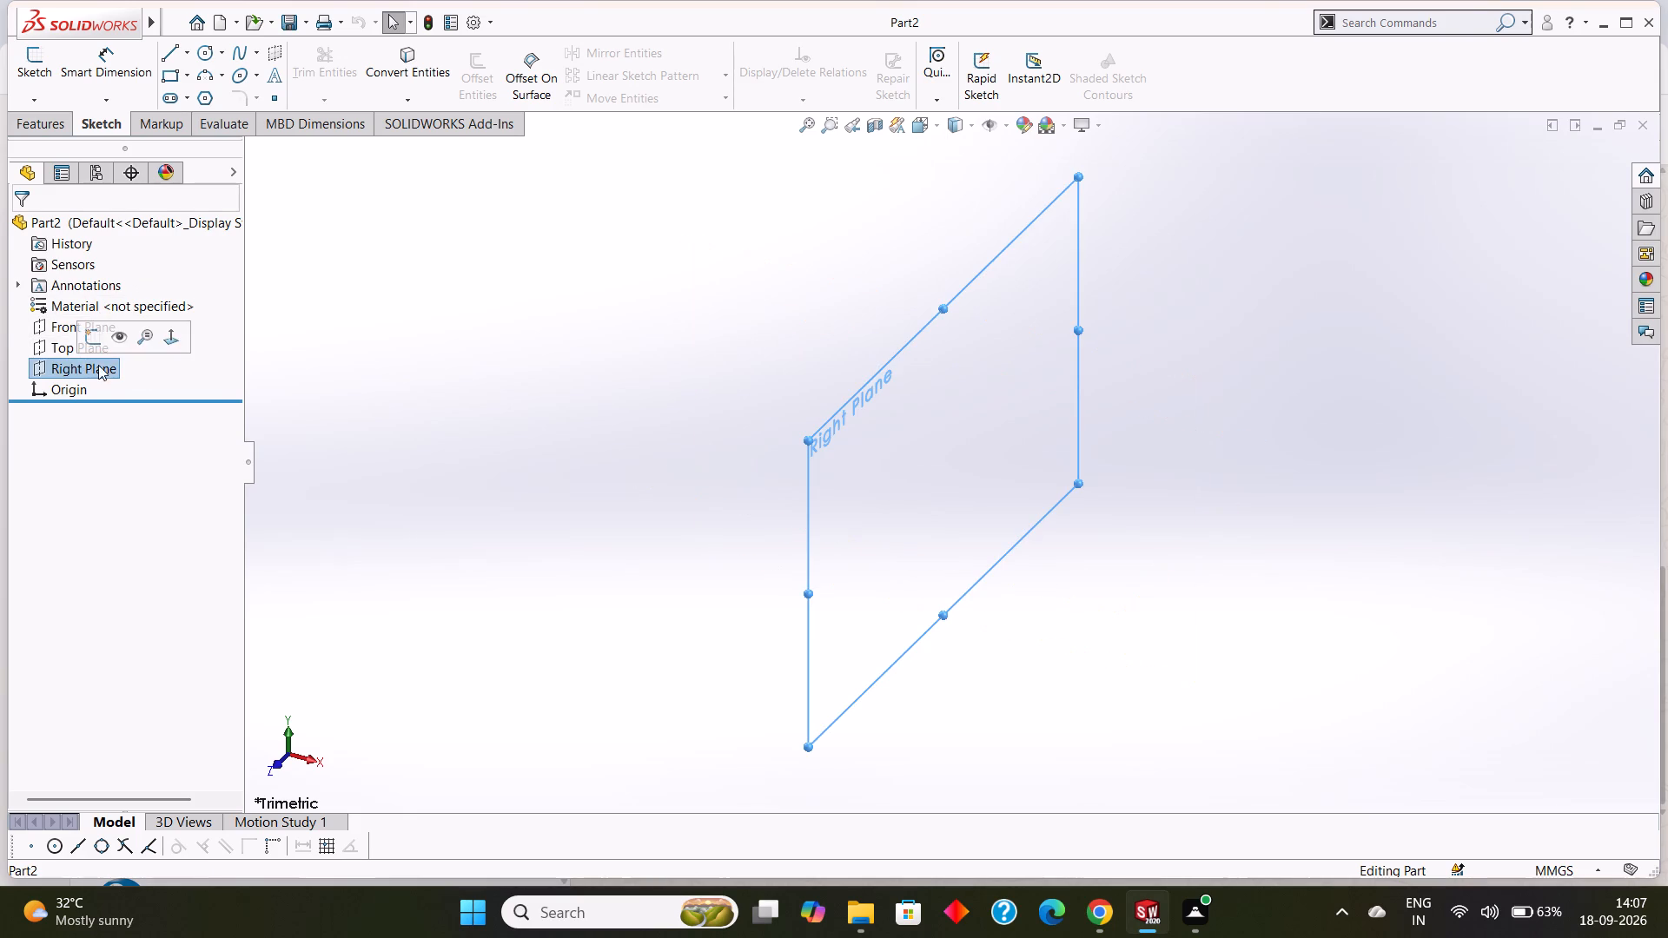
pyautogui.click(173, 51)
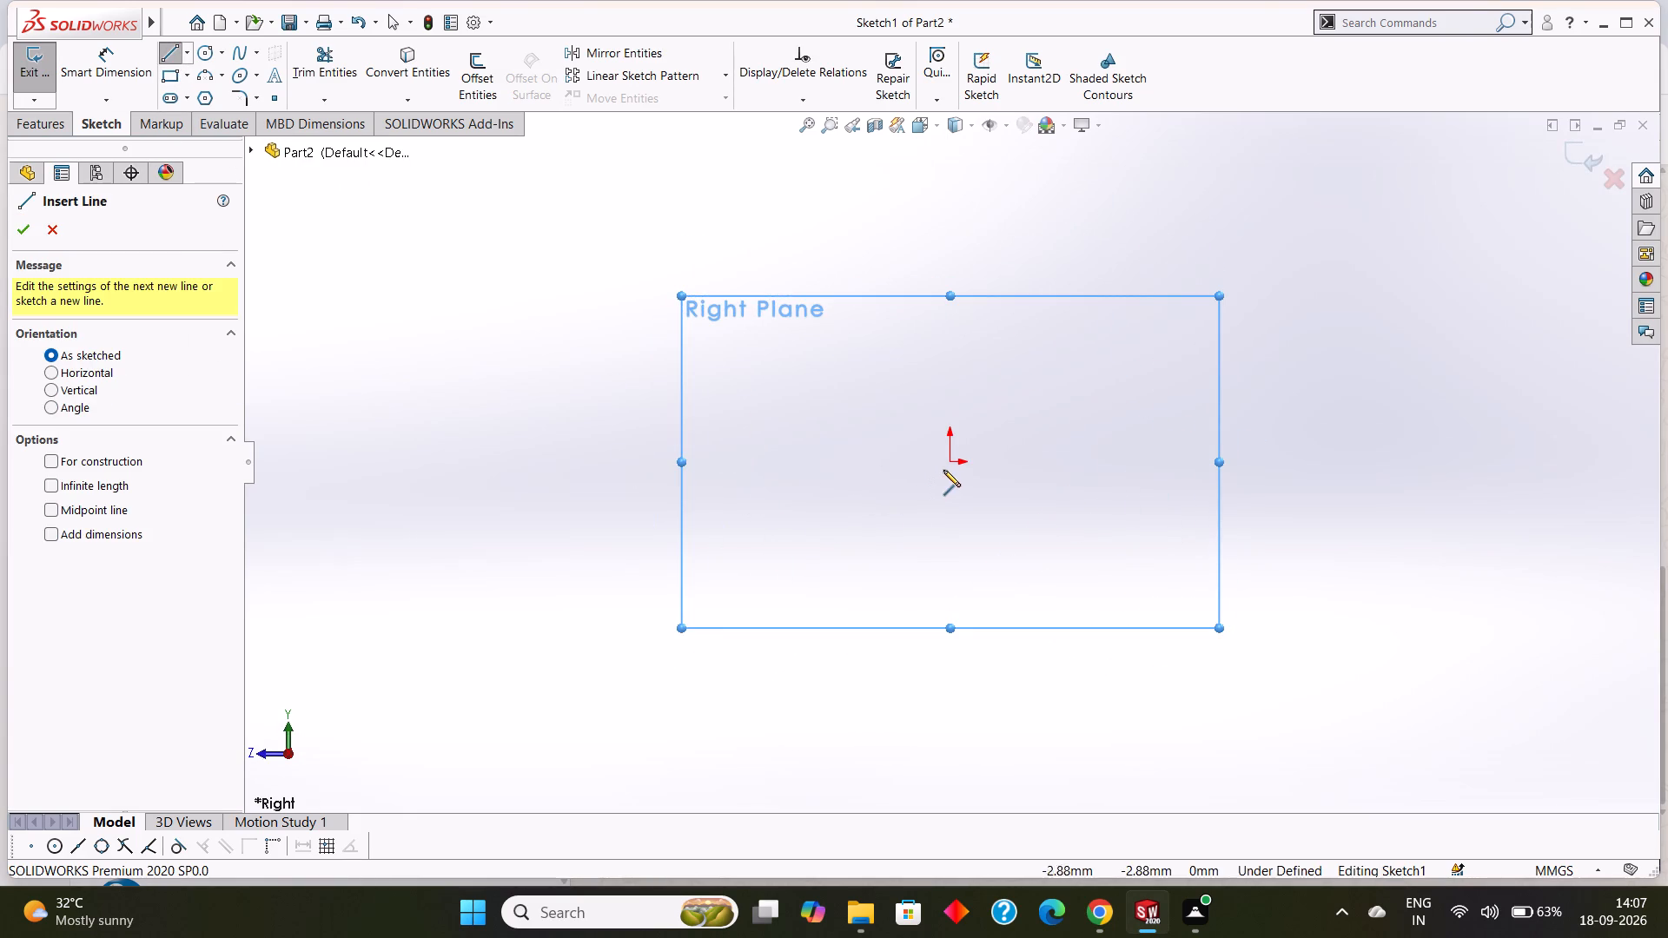
pyautogui.click(950, 465)
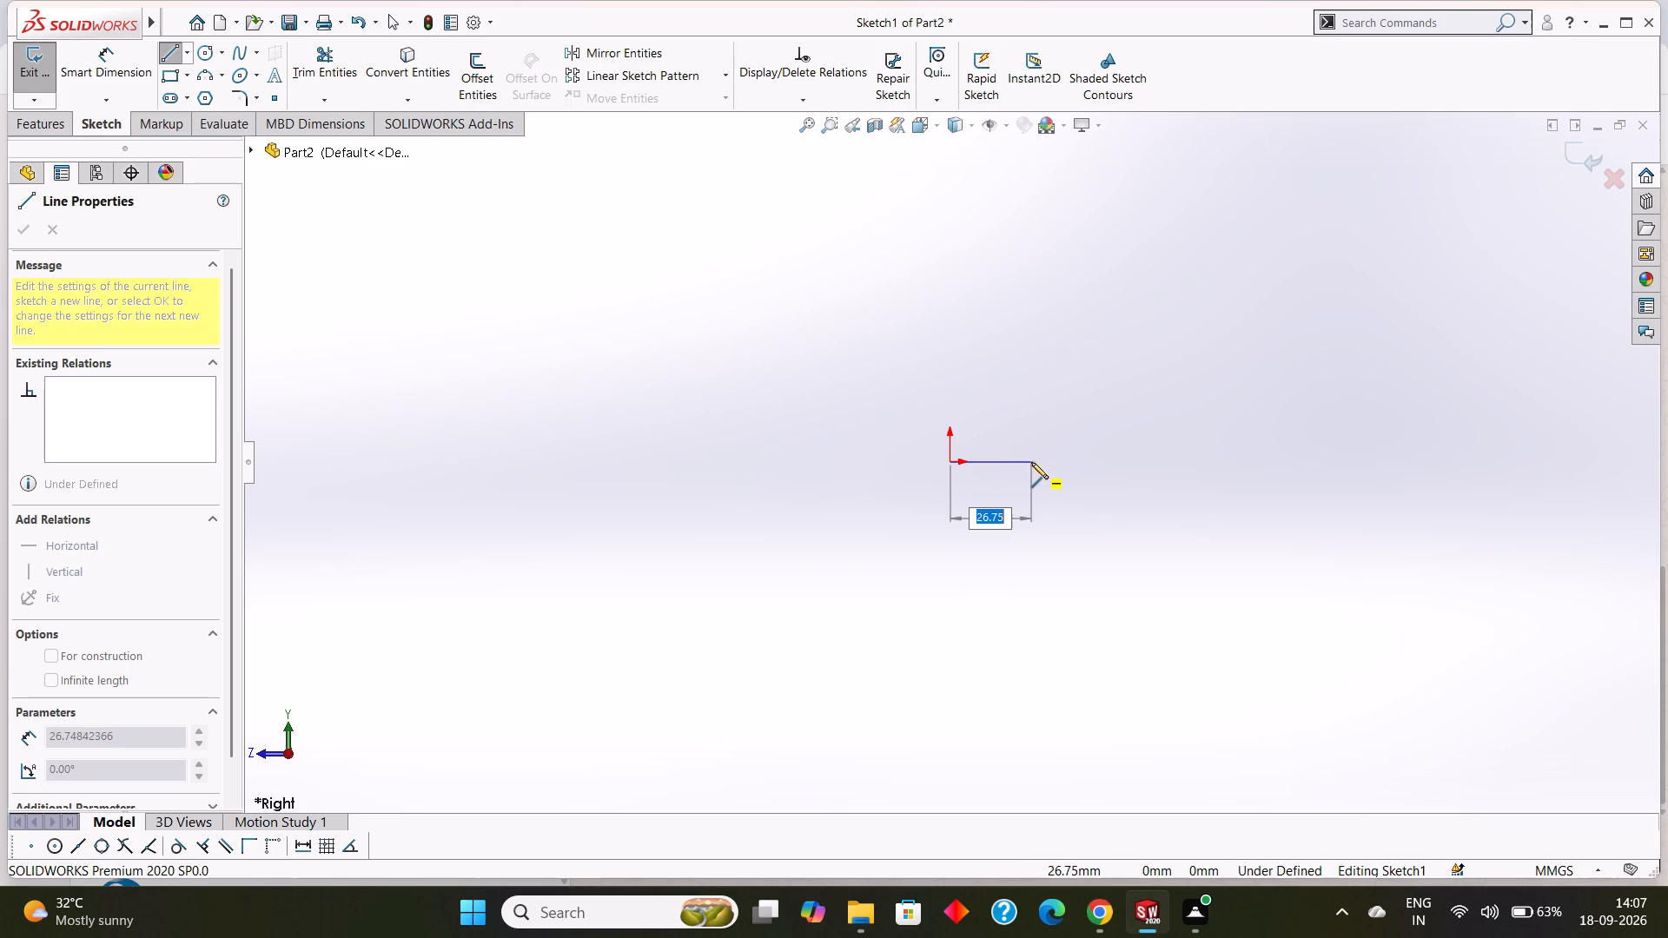
pyautogui.click(1001, 459)
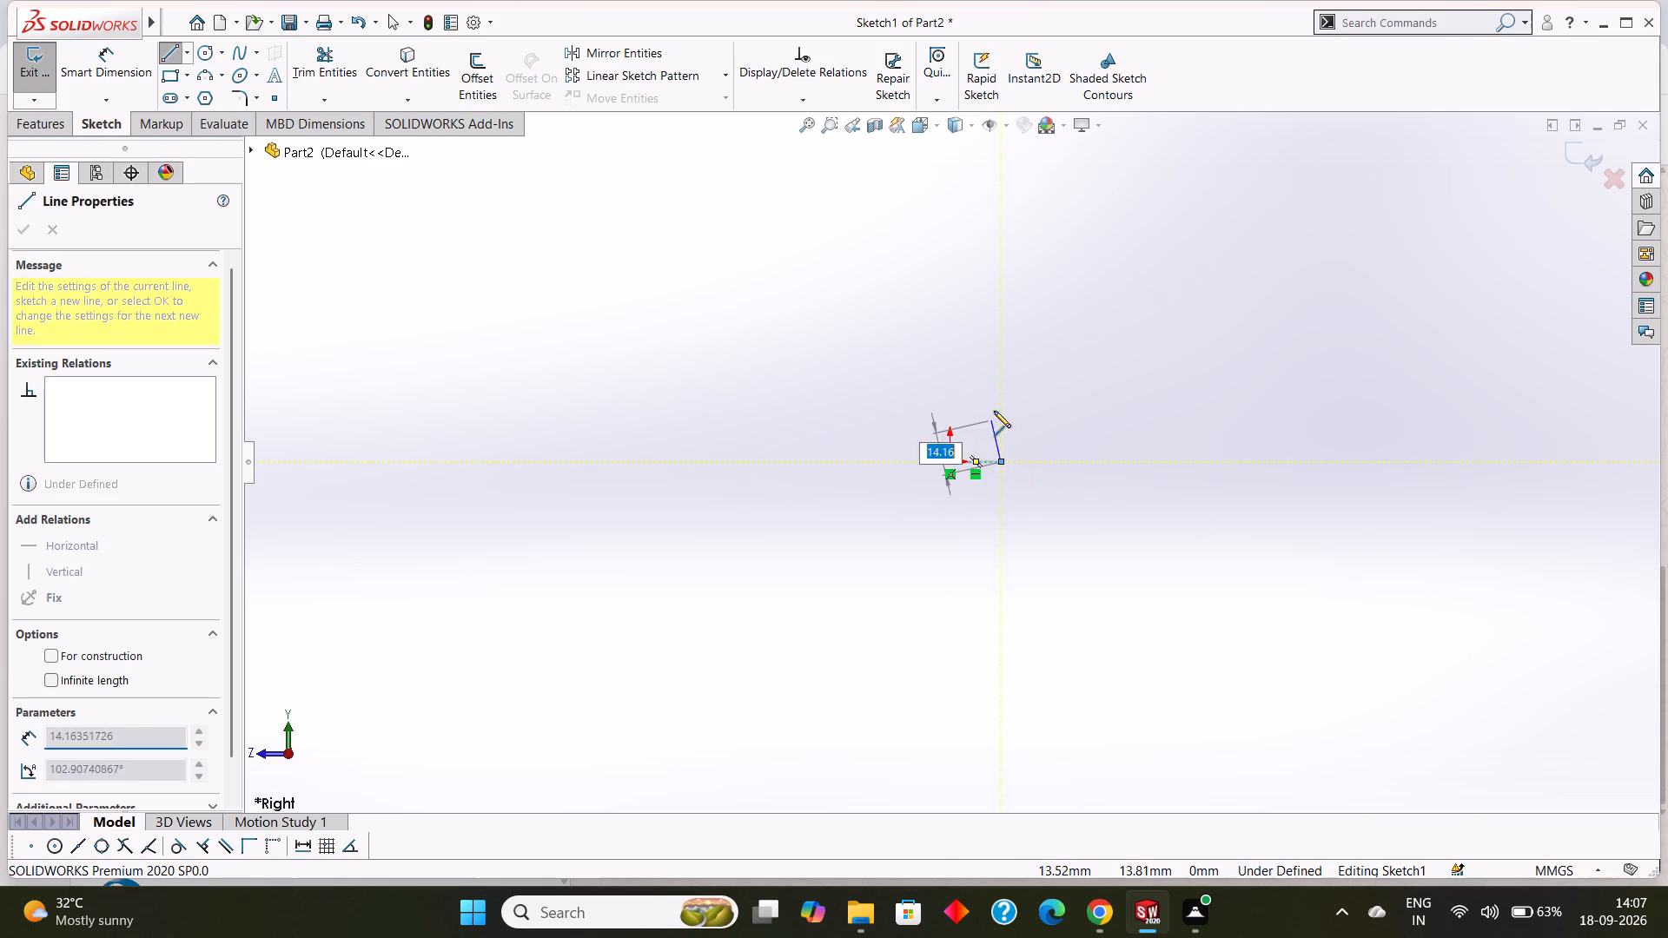
pyautogui.click(1003, 352)
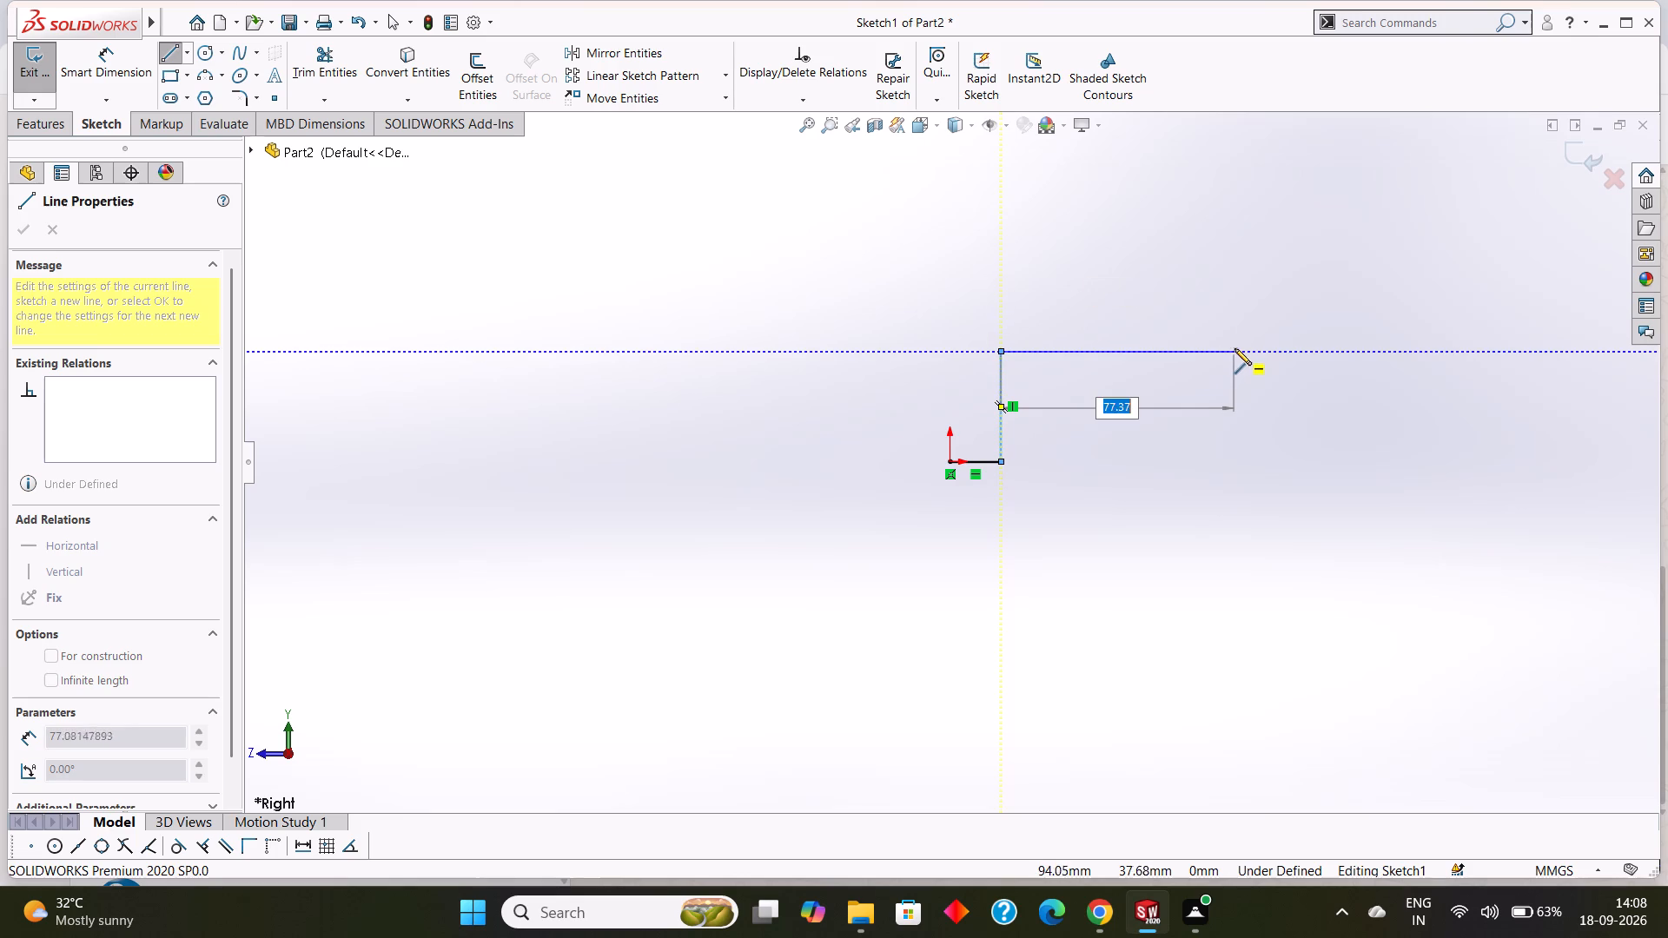
pyautogui.click(1235, 350)
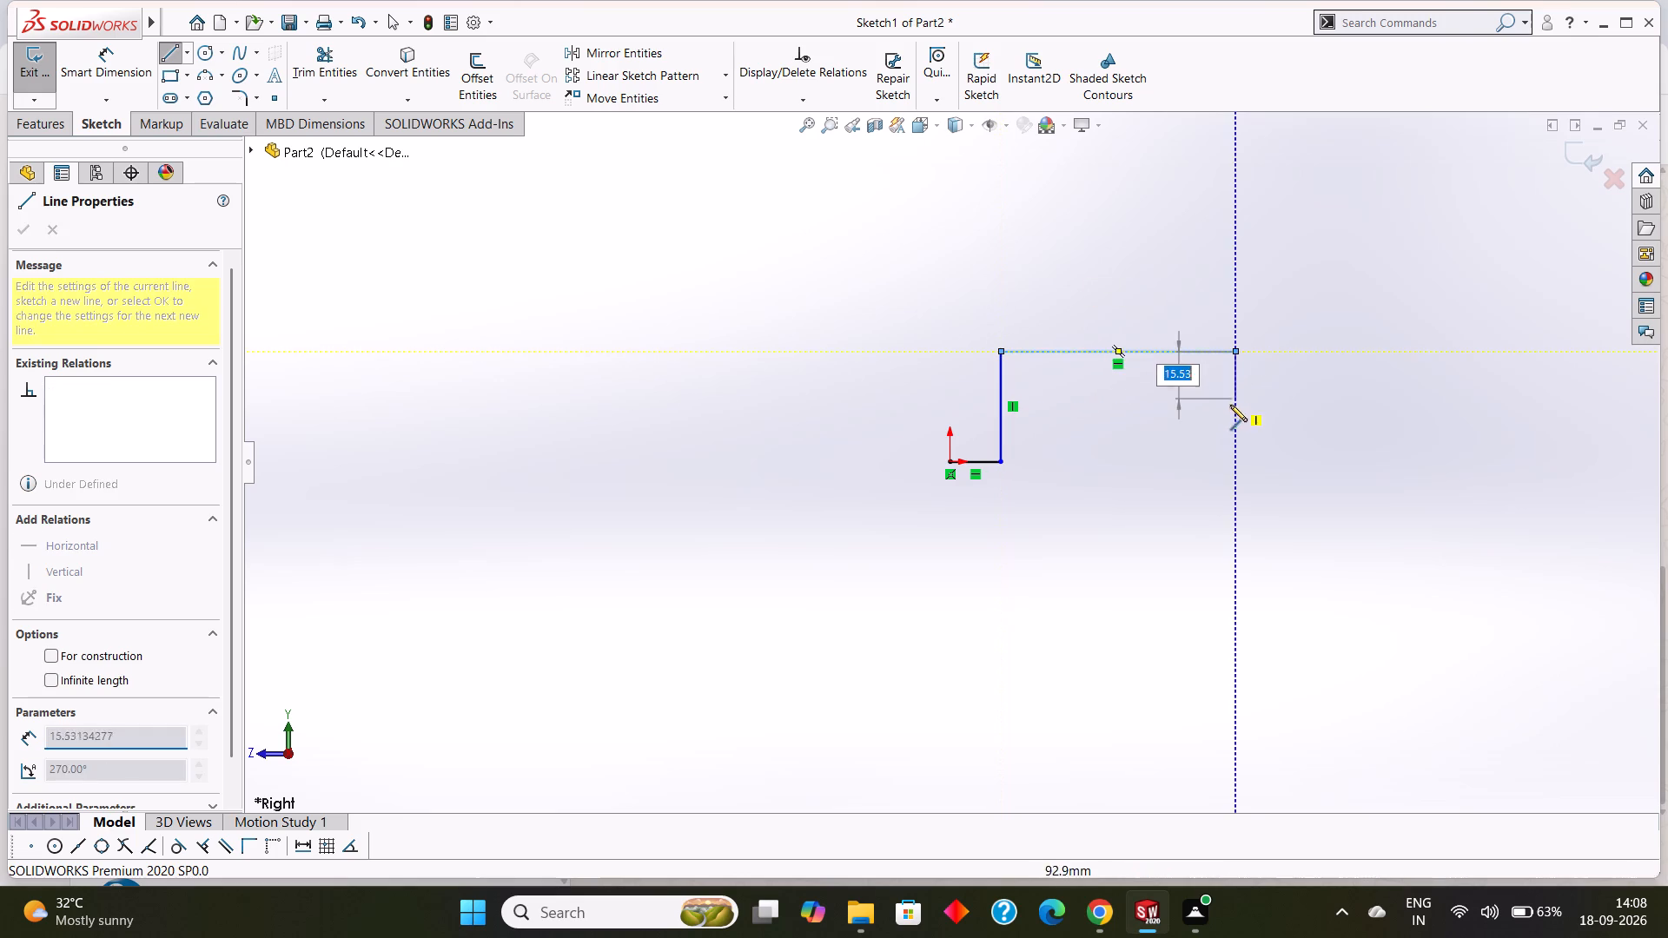
pyautogui.click(1234, 462)
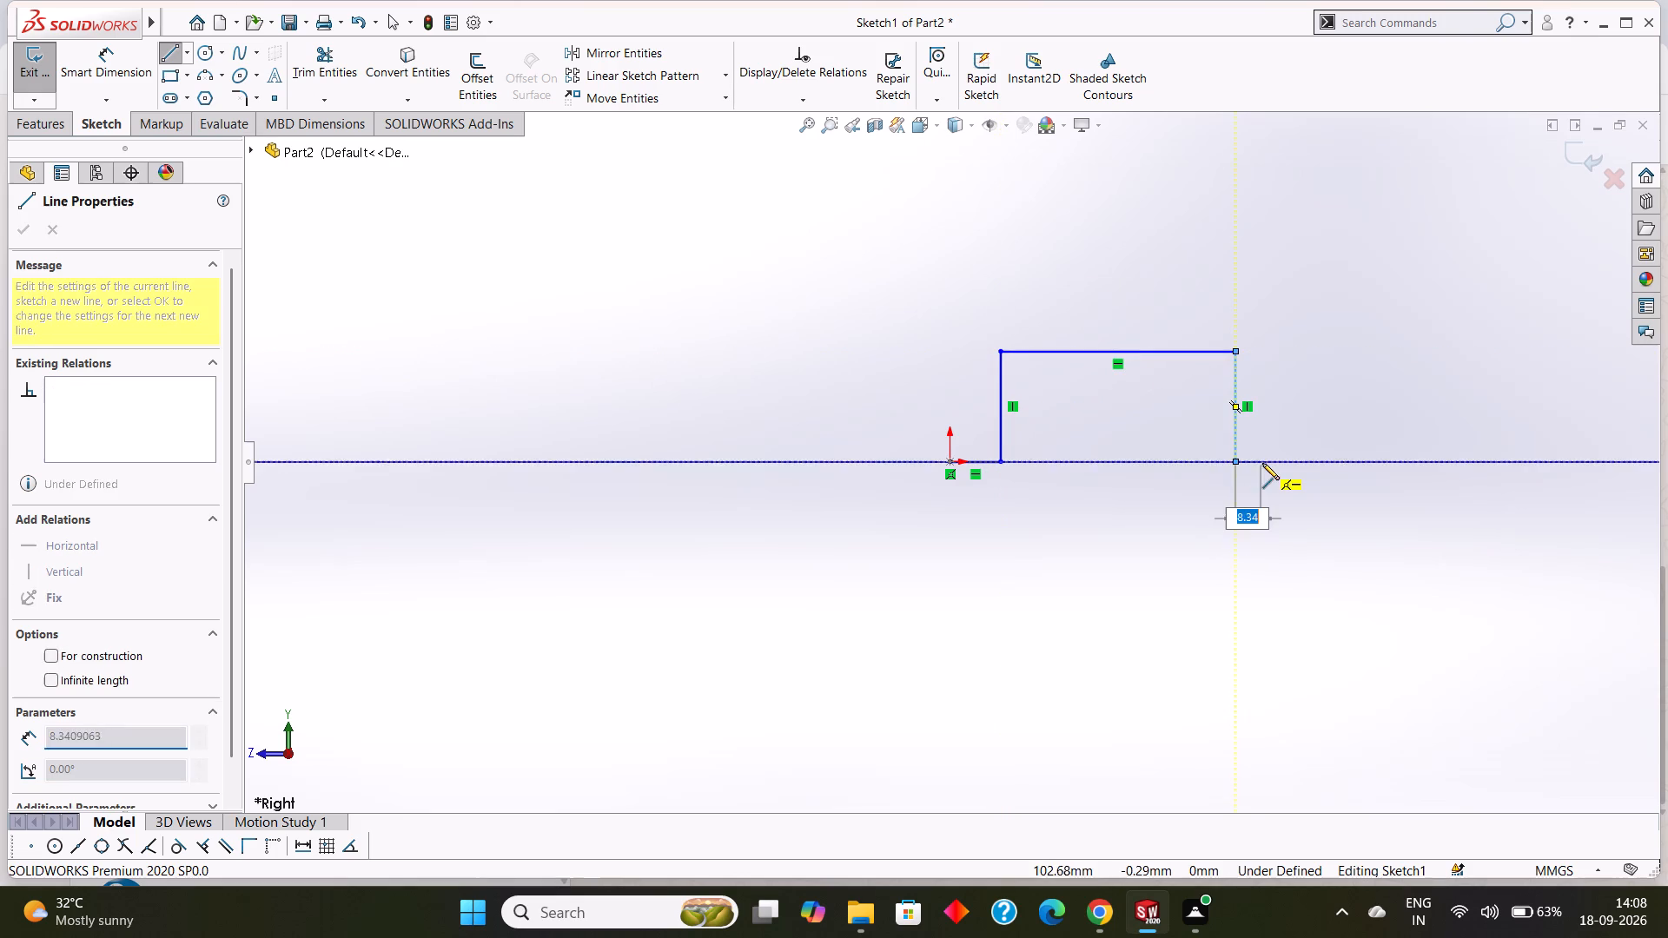
pyautogui.click(1276, 461)
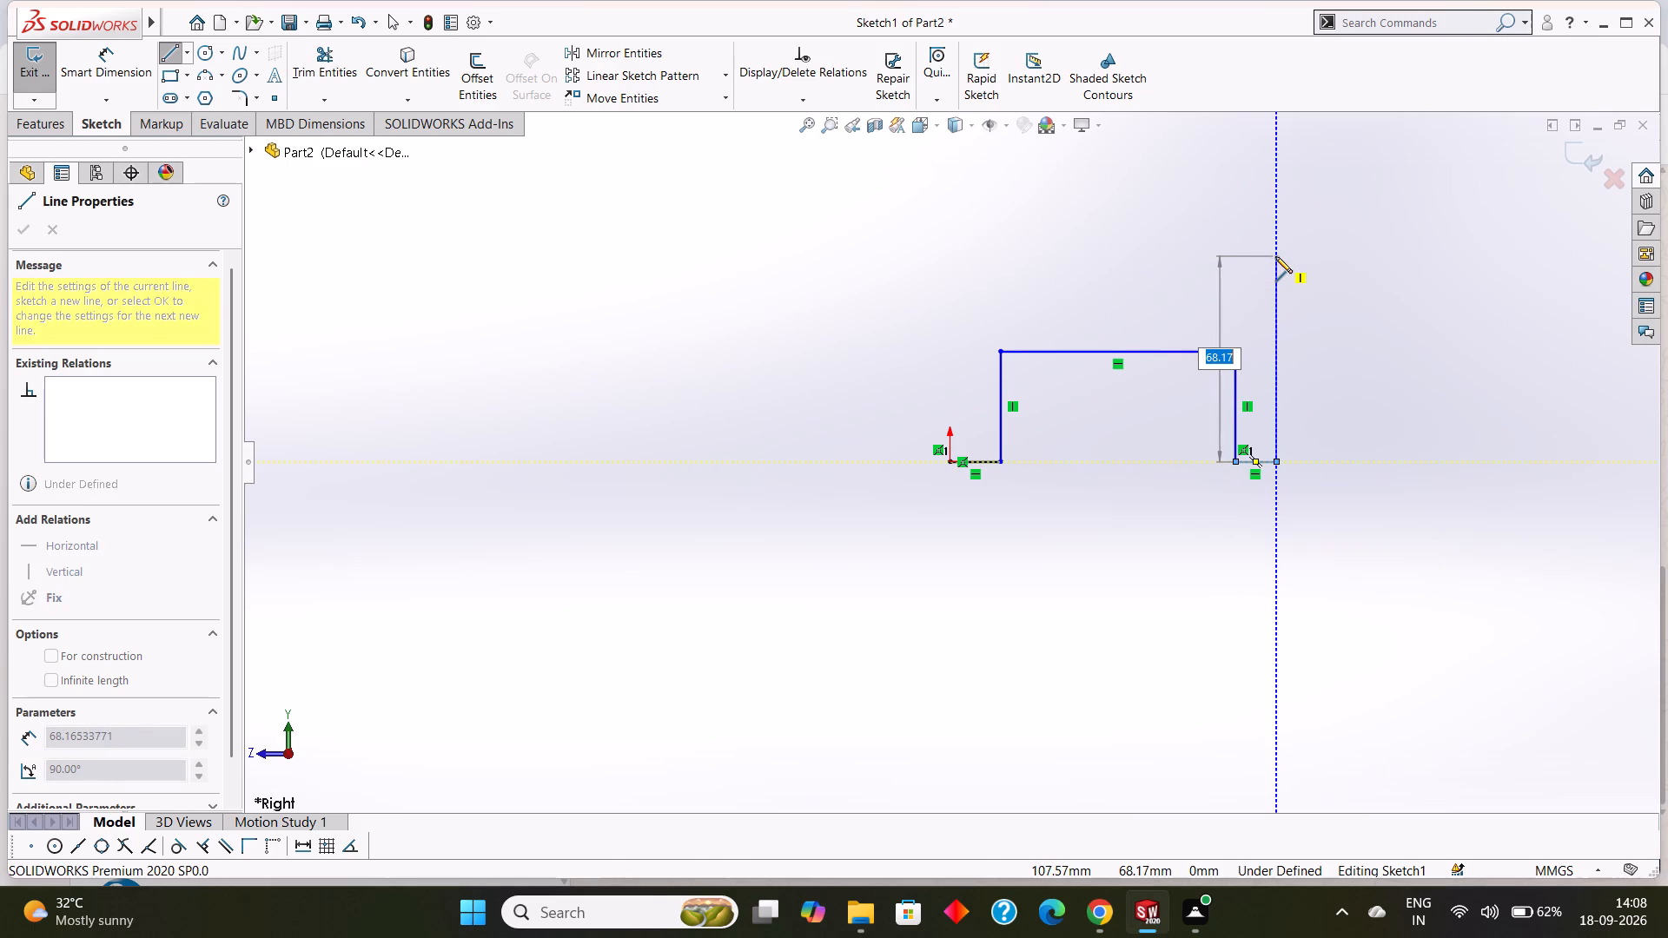
# Close the profile with lines about 95 mm up, 14 mm left, 36 mm down, left to above the origin, and 59 mm down to it.
pyautogui.click(1281, 175)
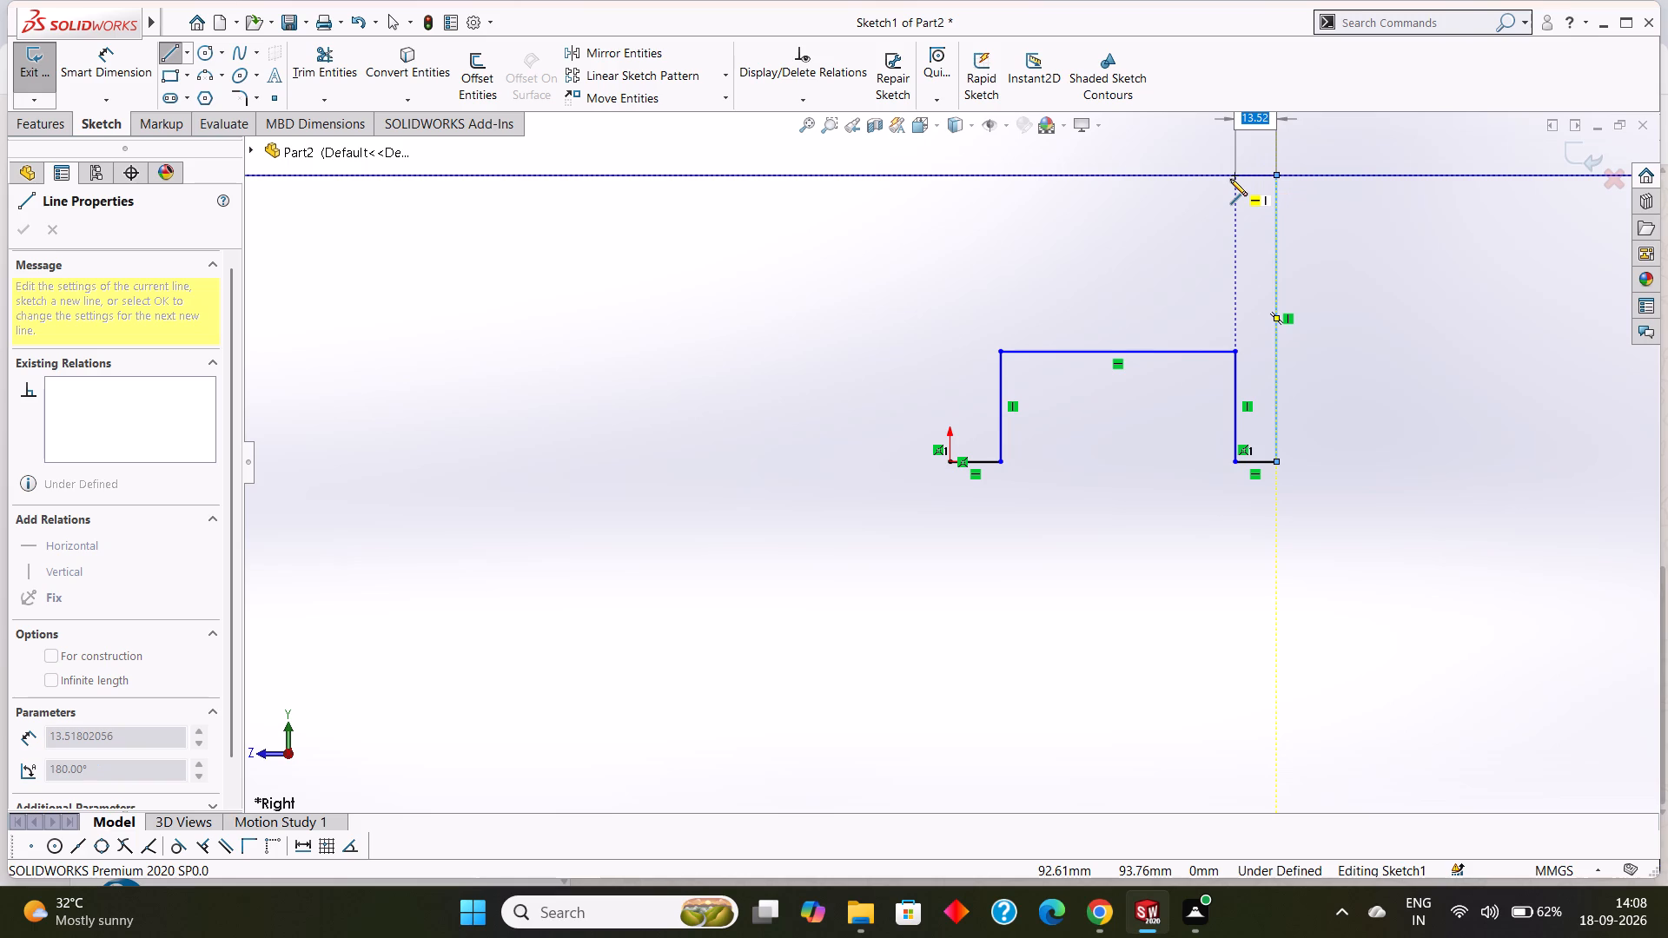
pyautogui.click(1230, 179)
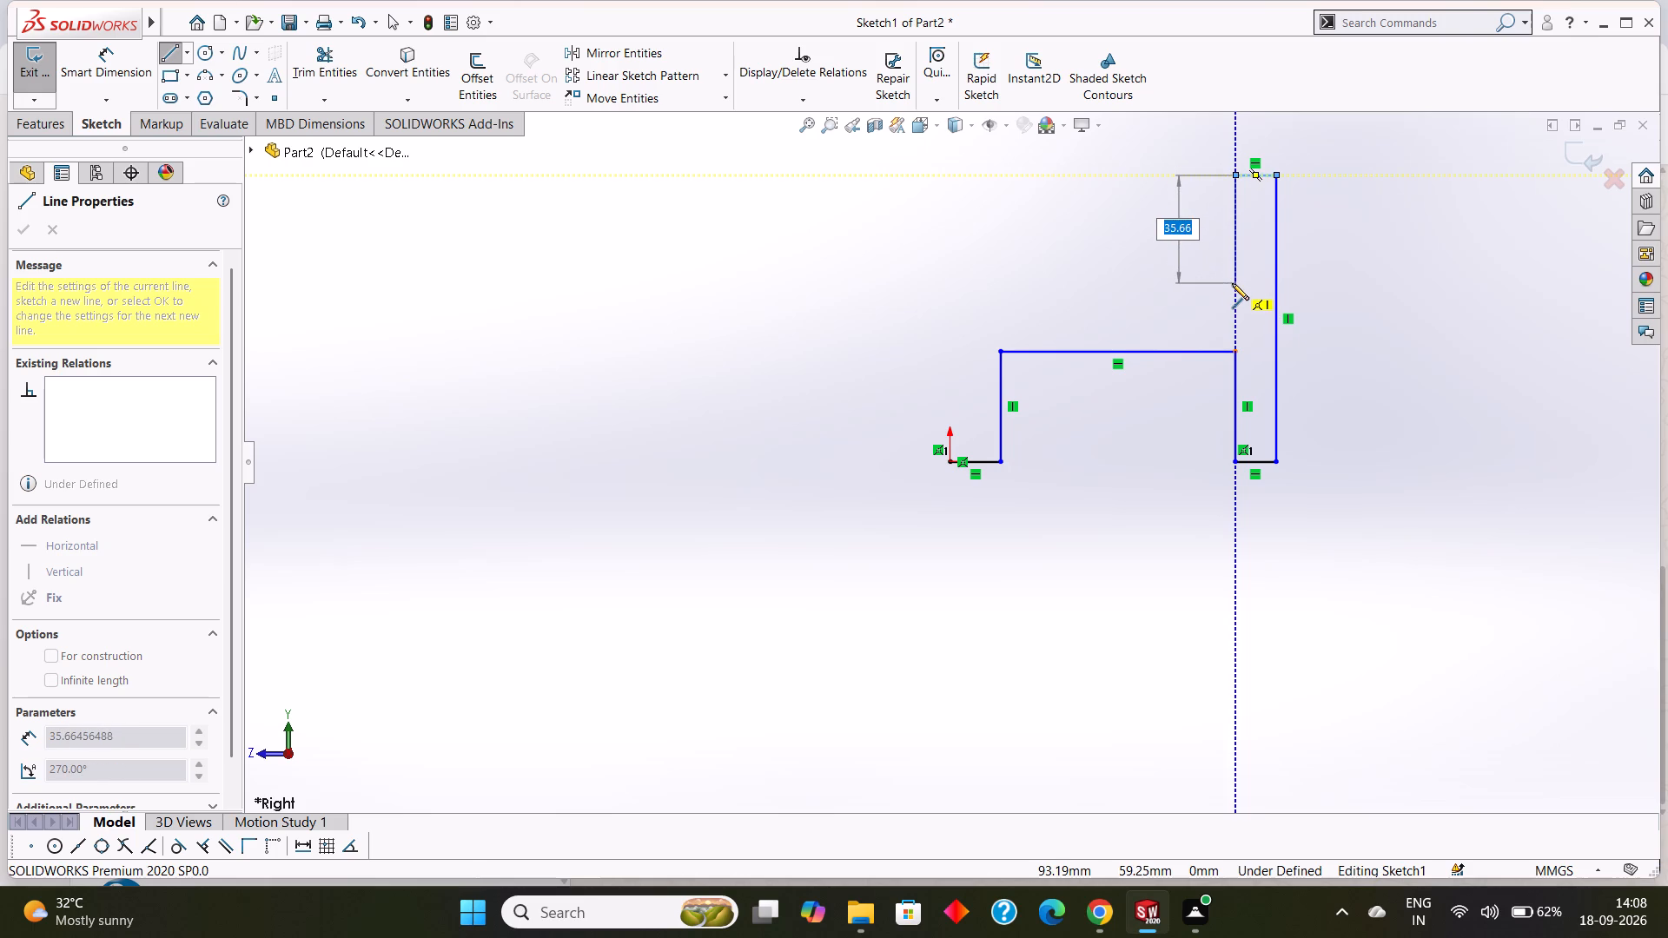
pyautogui.click(1232, 283)
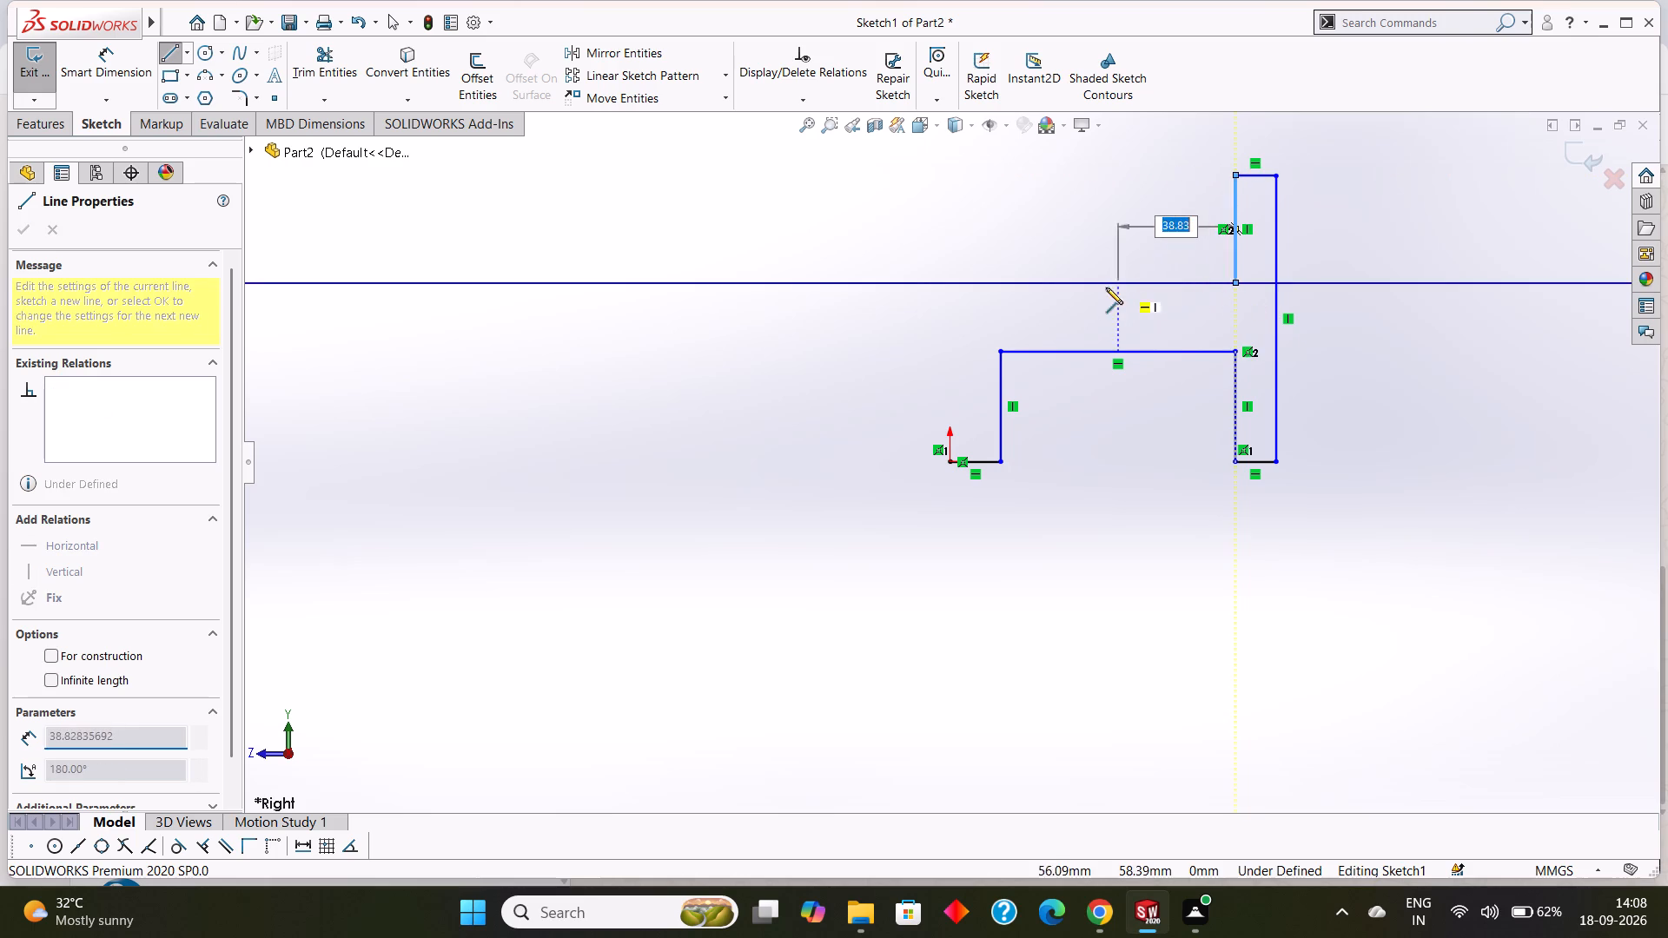
pyautogui.click(946, 282)
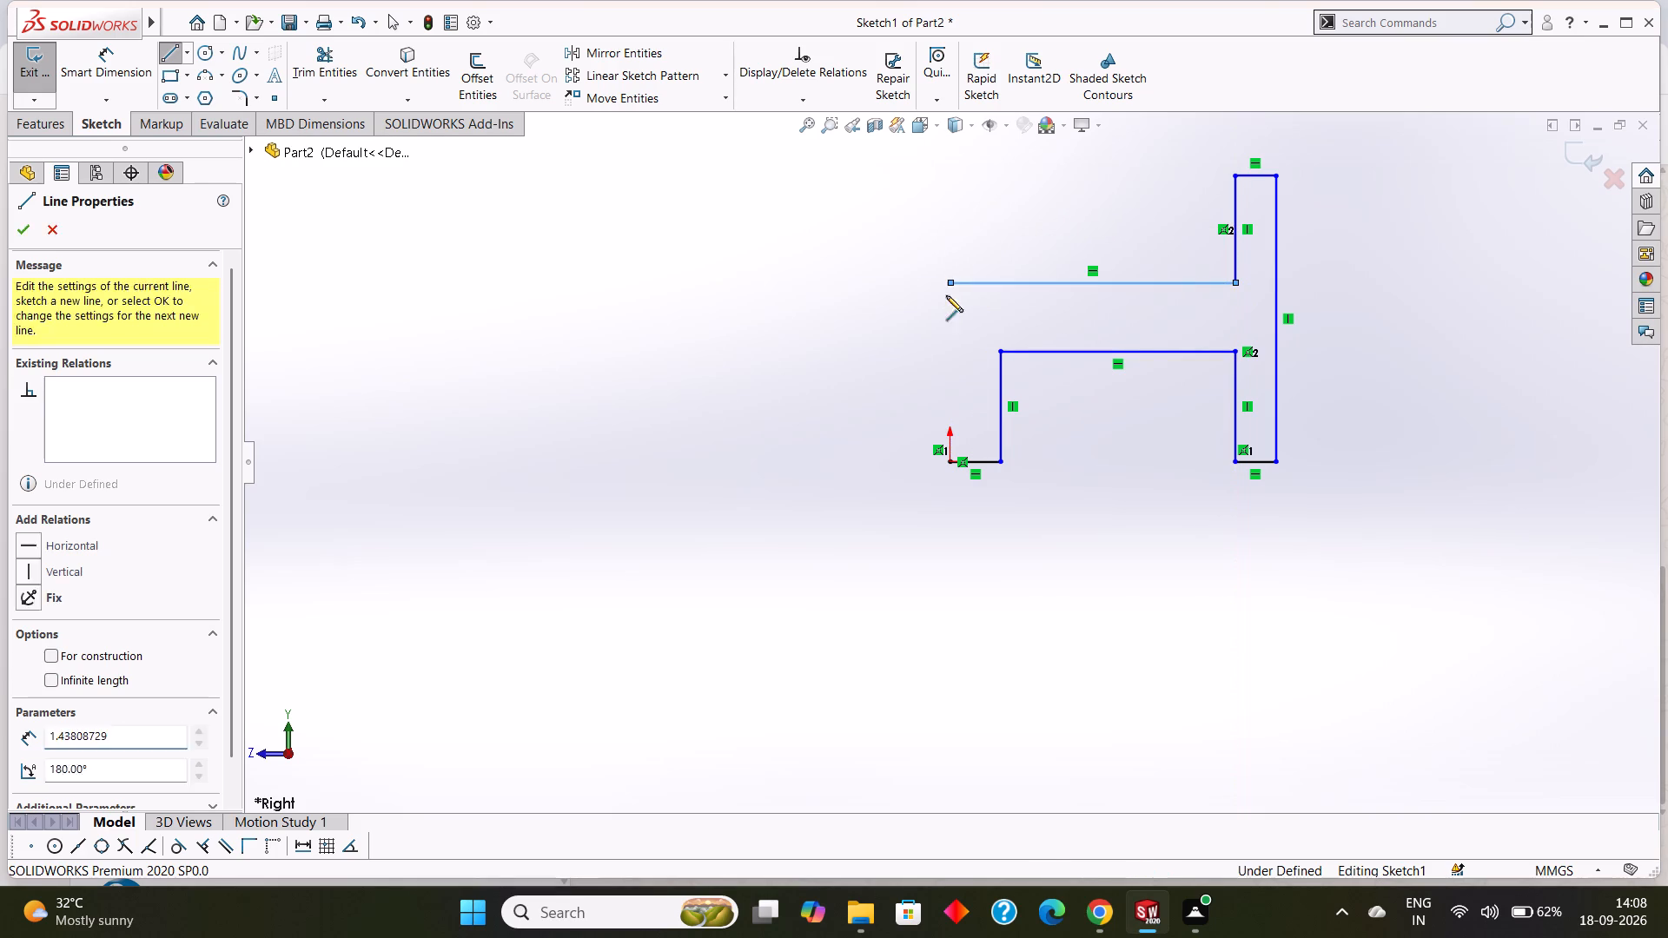
pyautogui.click(951, 459)
pyautogui.rightClick(817, 368)
pyautogui.click(844, 384)
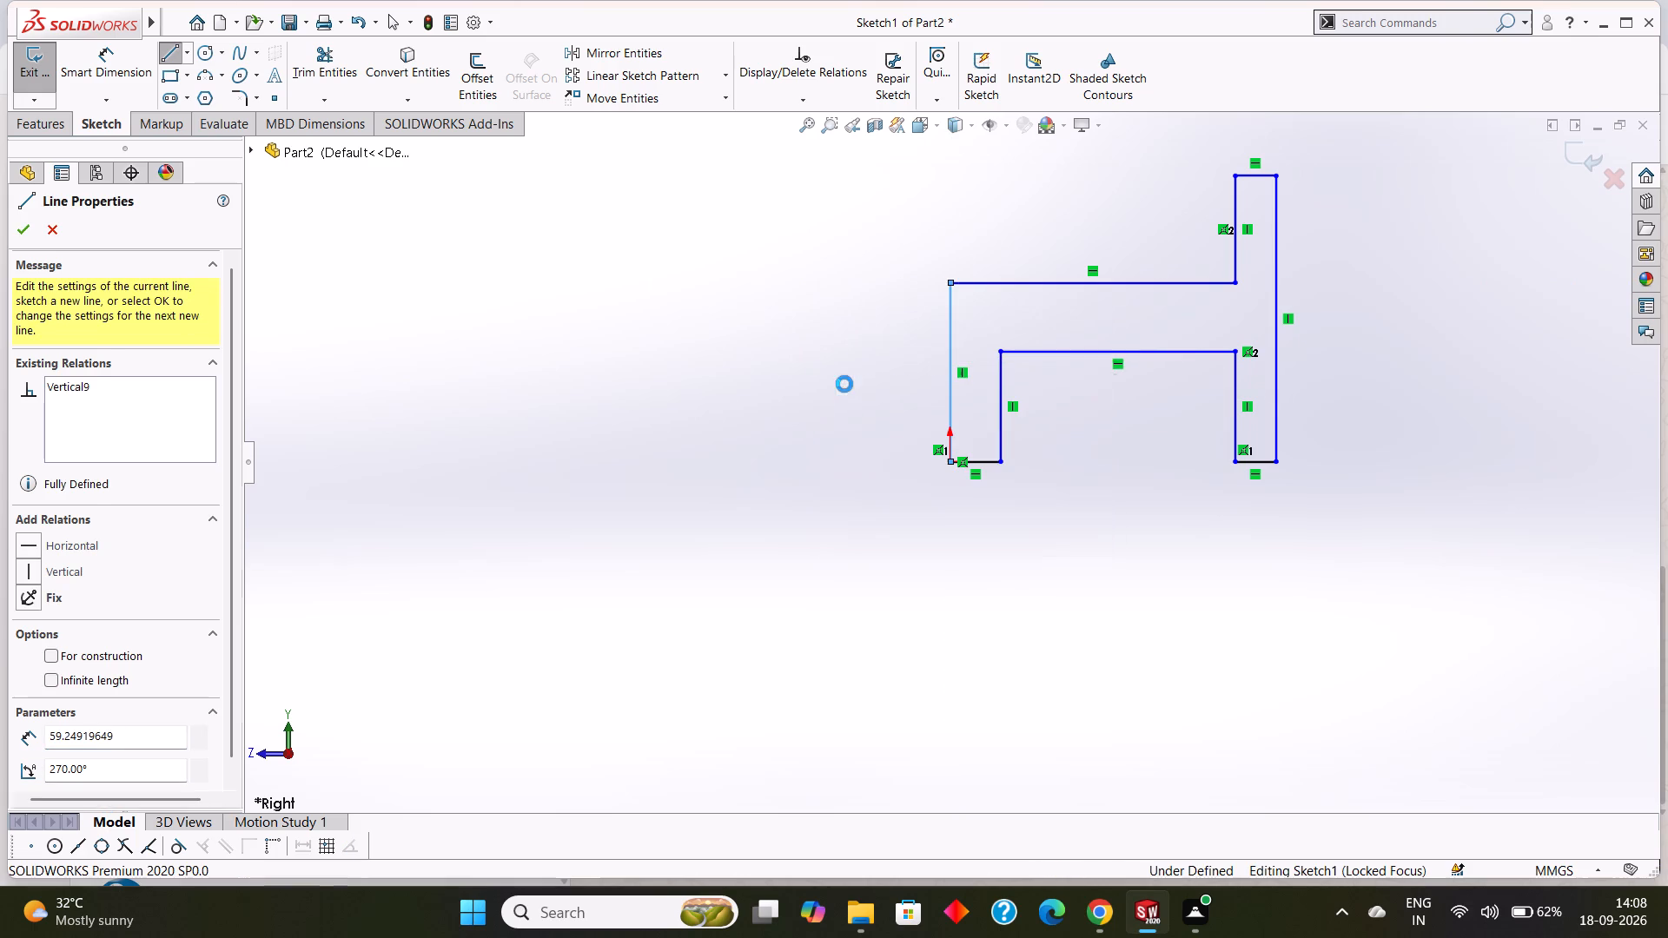
# Dimension the short bottom edge at the origin and set it to 12 mm.
pyautogui.click(114, 62)
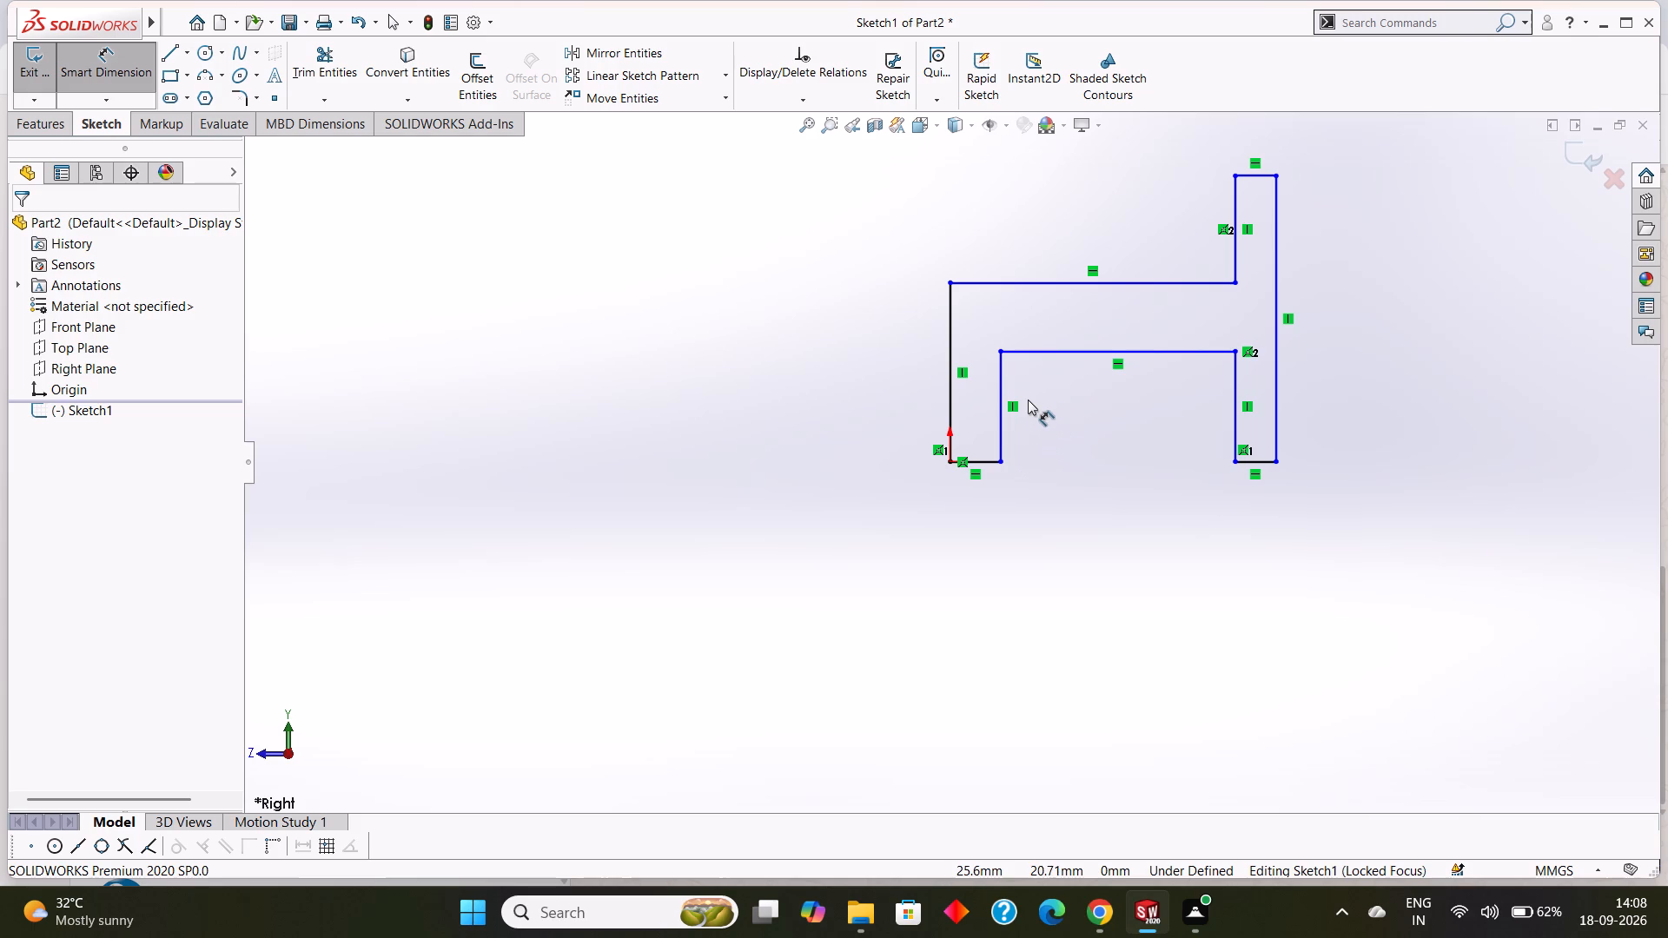
pyautogui.click(980, 466)
pyautogui.click(974, 530)
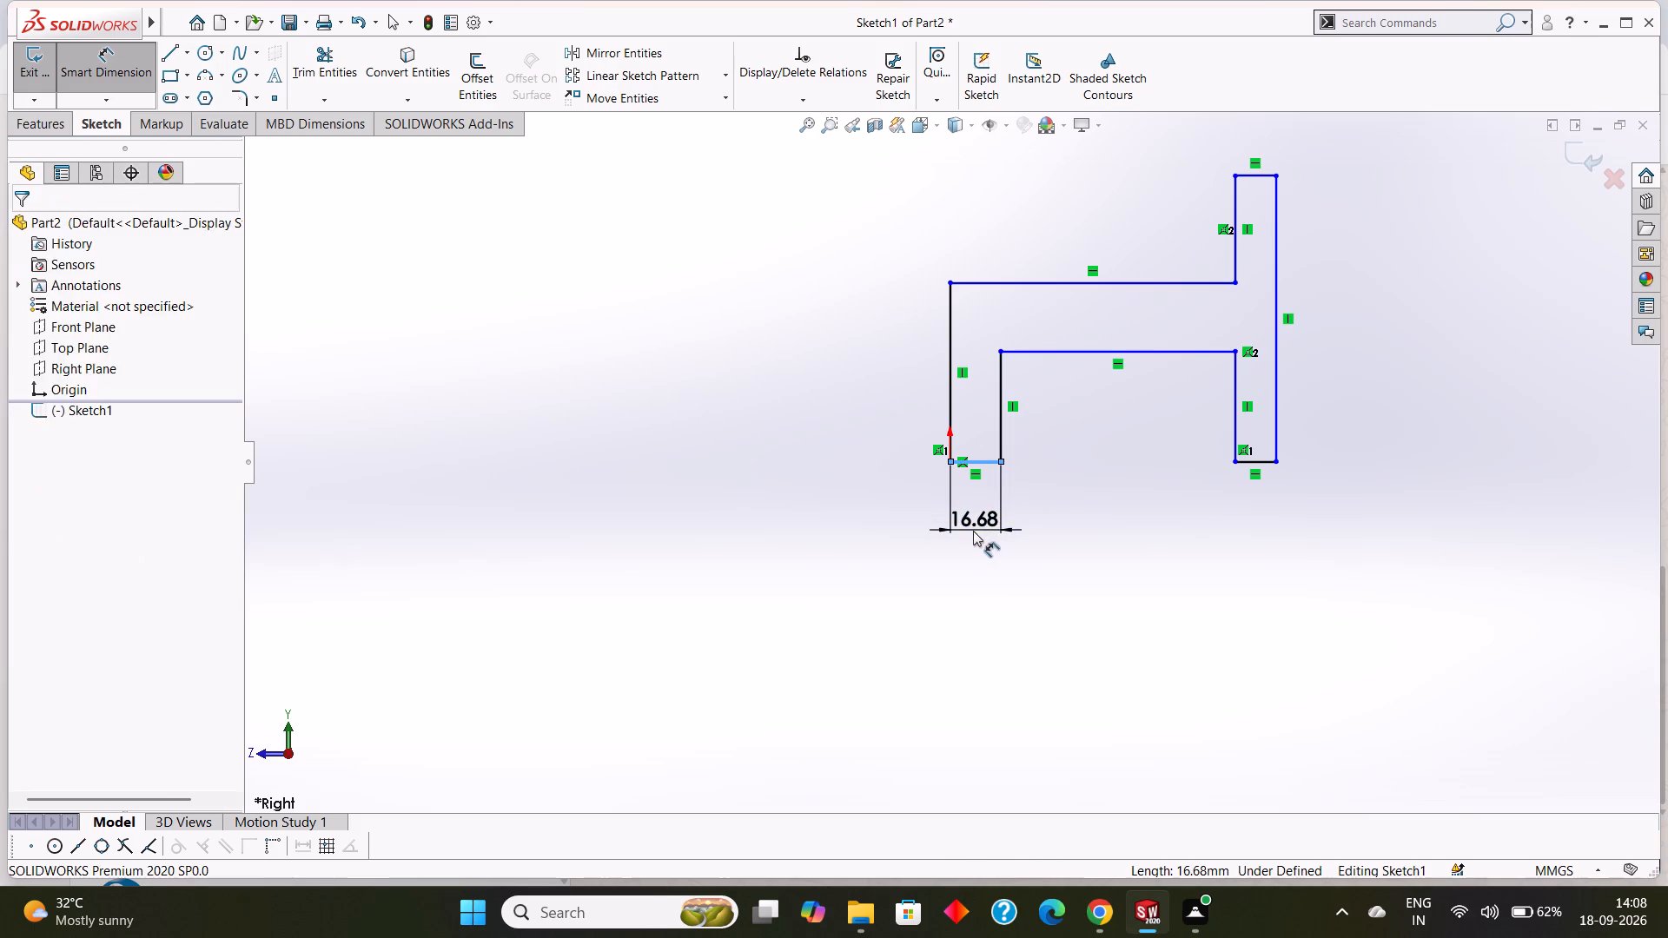
pyautogui.write('12')
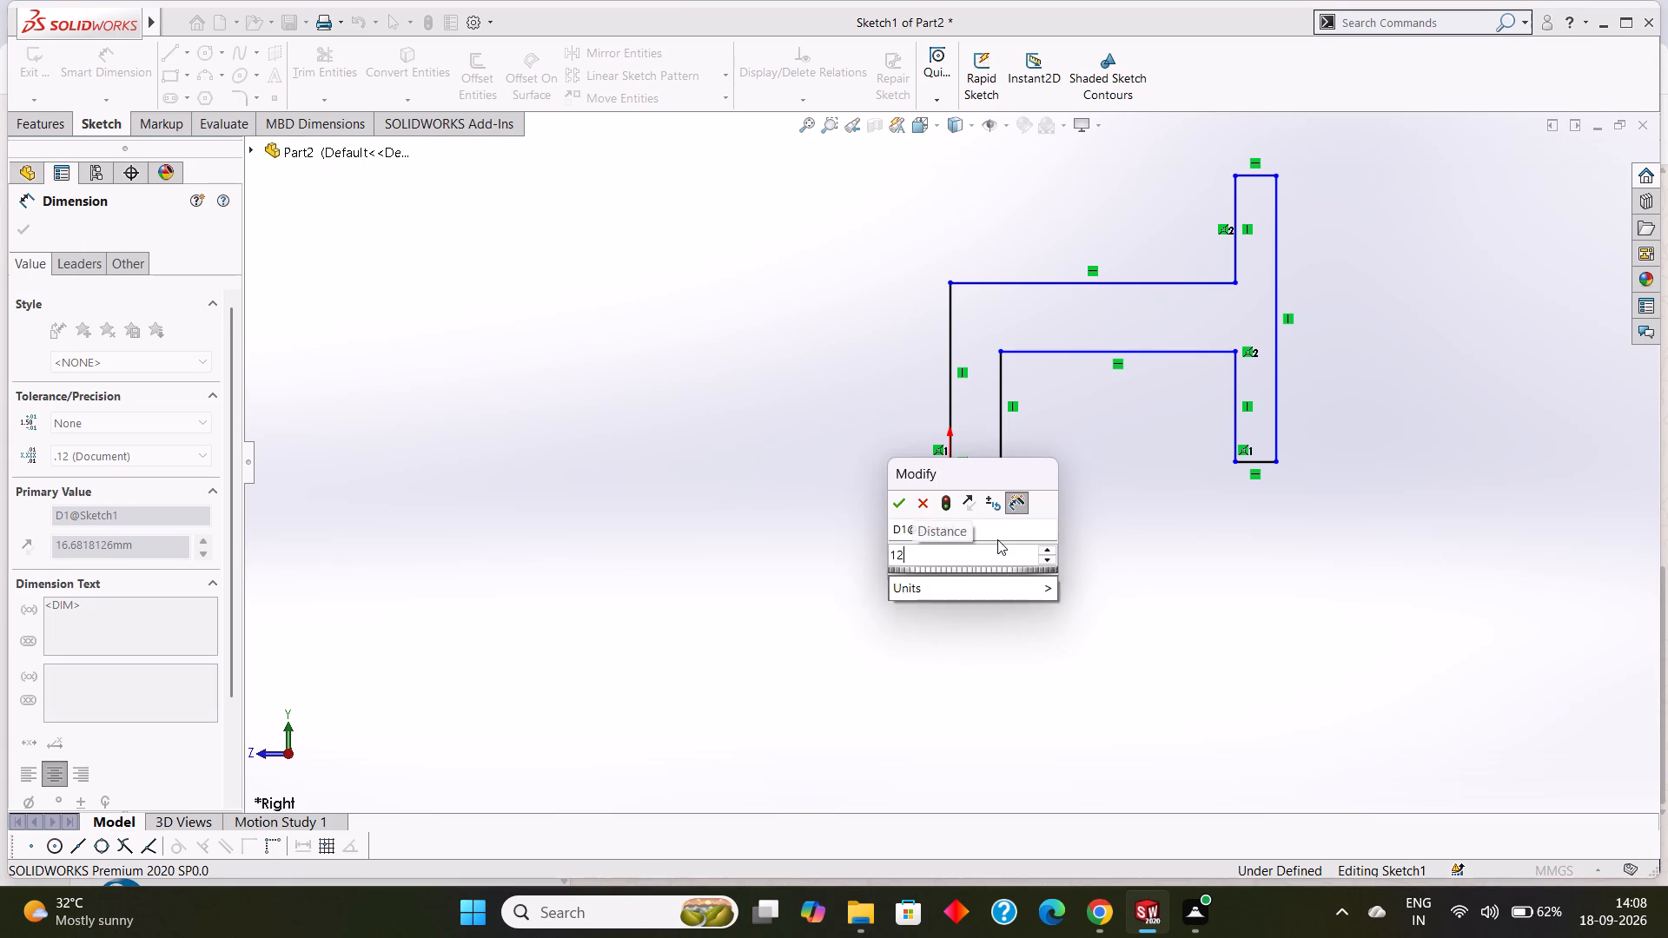
pyautogui.press('Return')
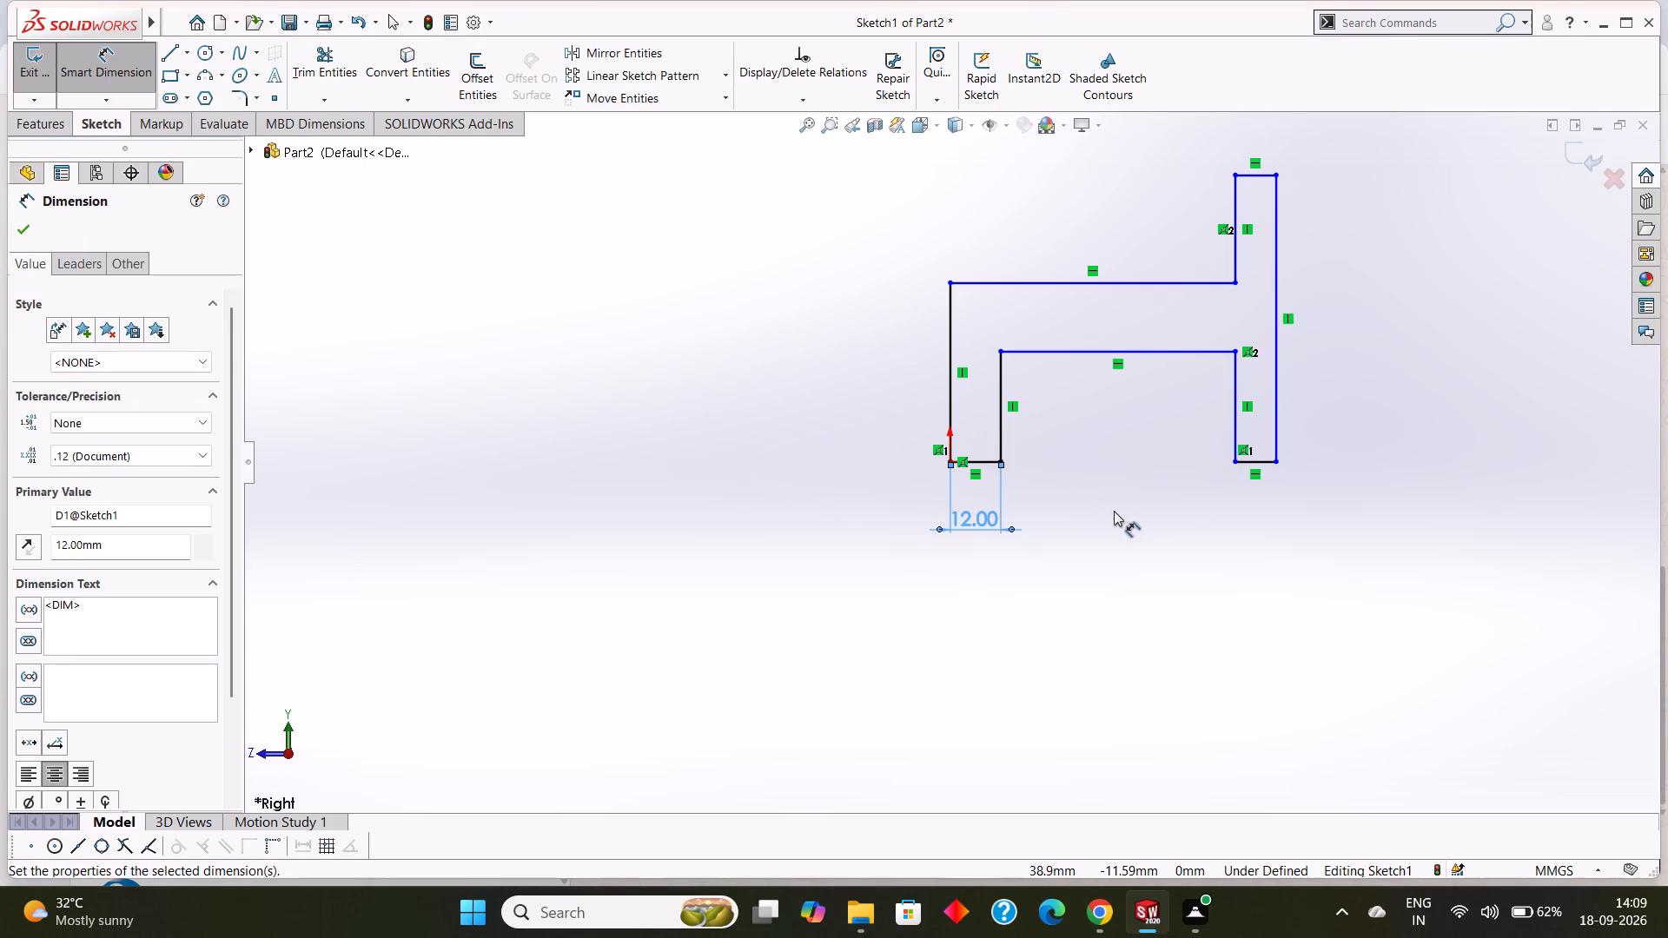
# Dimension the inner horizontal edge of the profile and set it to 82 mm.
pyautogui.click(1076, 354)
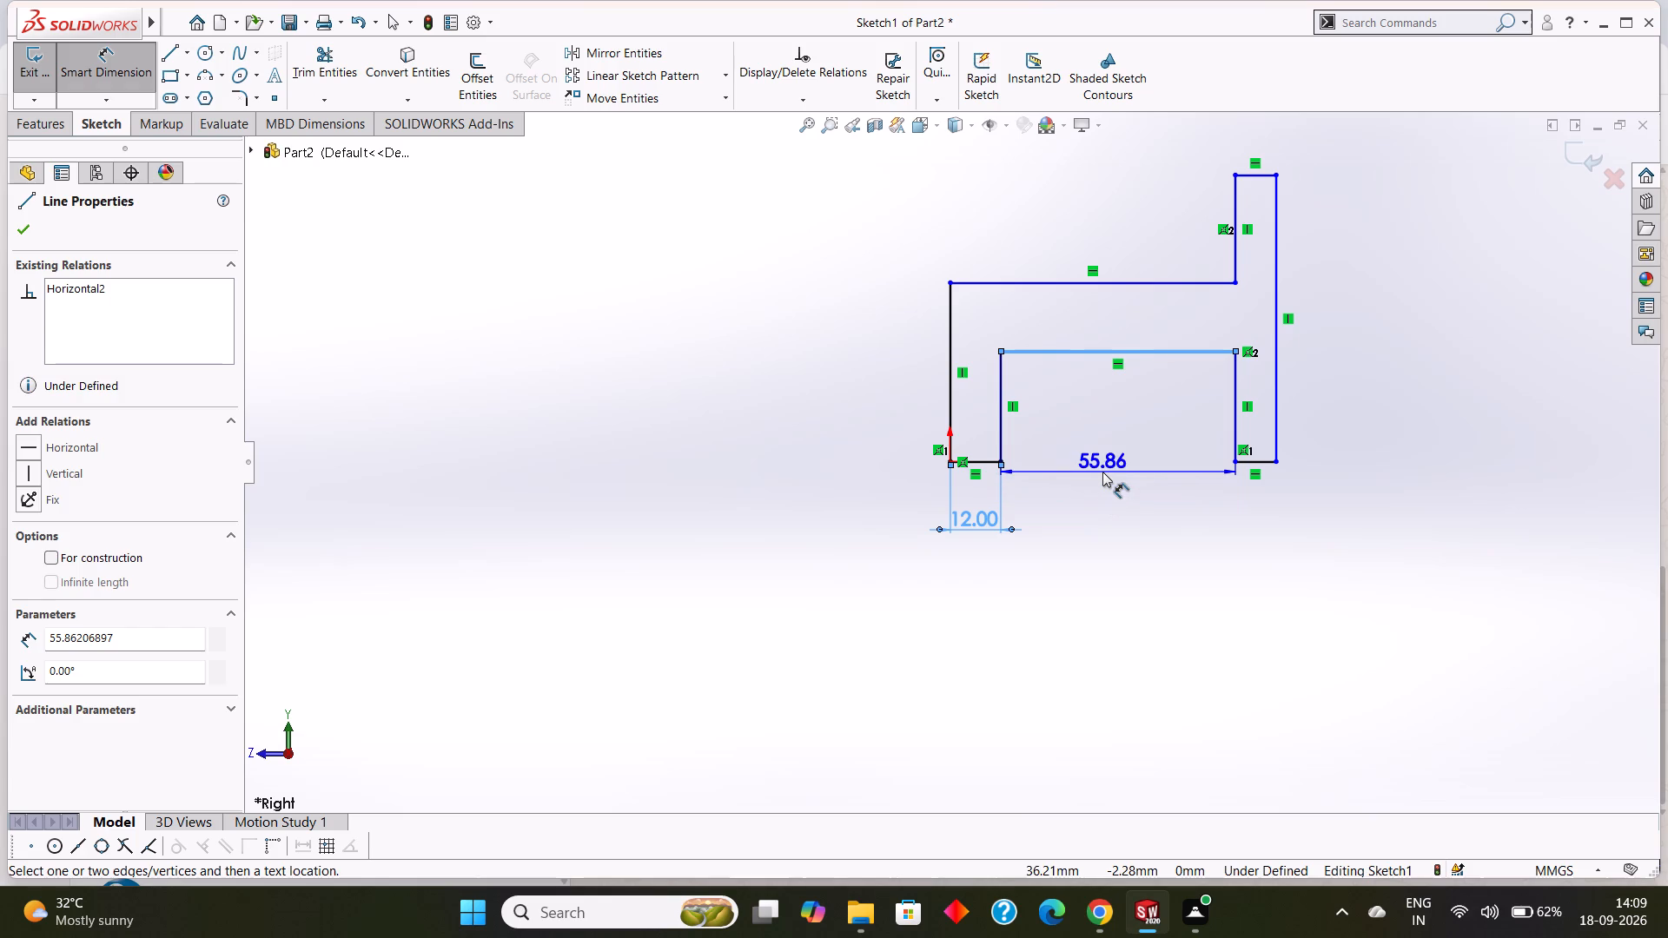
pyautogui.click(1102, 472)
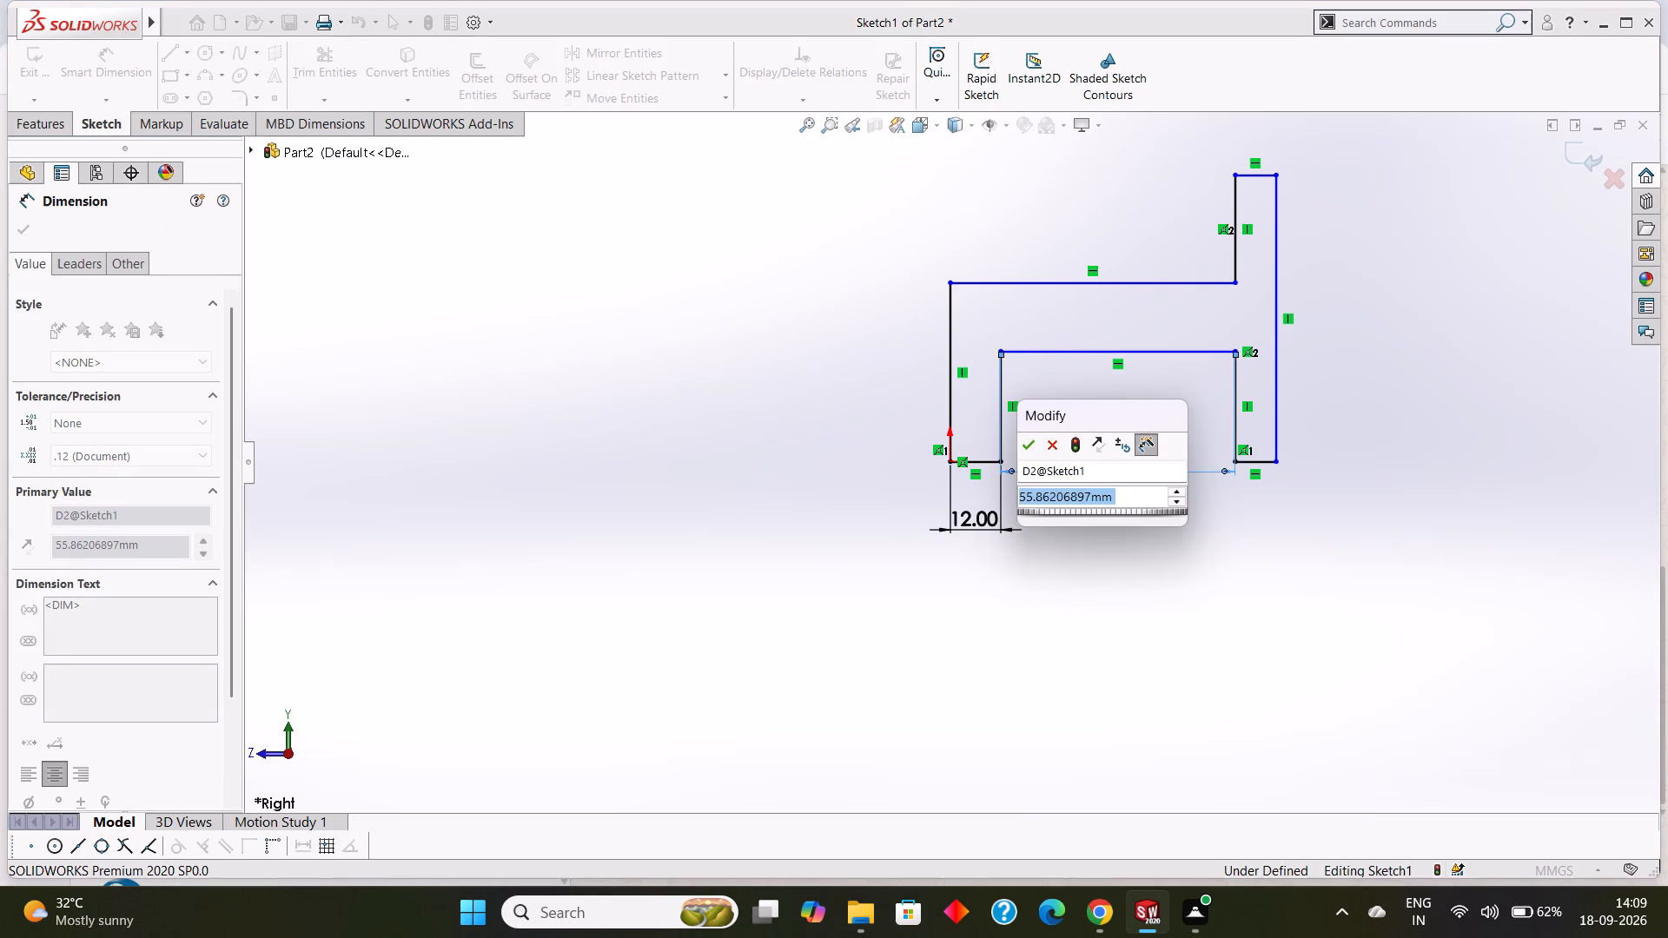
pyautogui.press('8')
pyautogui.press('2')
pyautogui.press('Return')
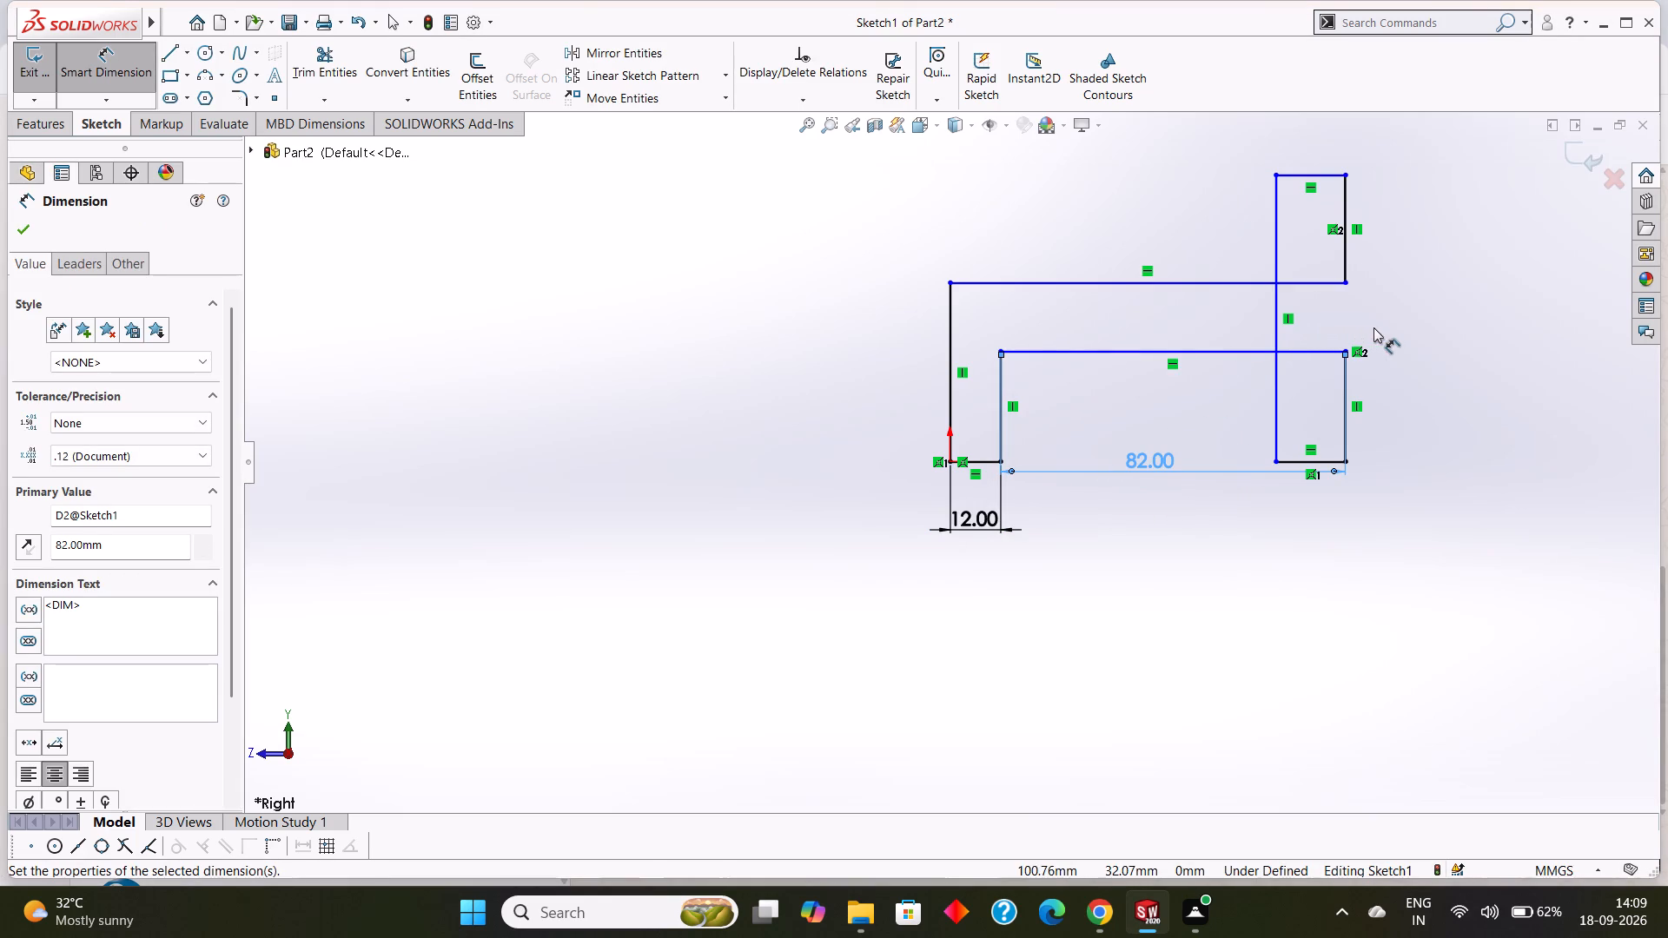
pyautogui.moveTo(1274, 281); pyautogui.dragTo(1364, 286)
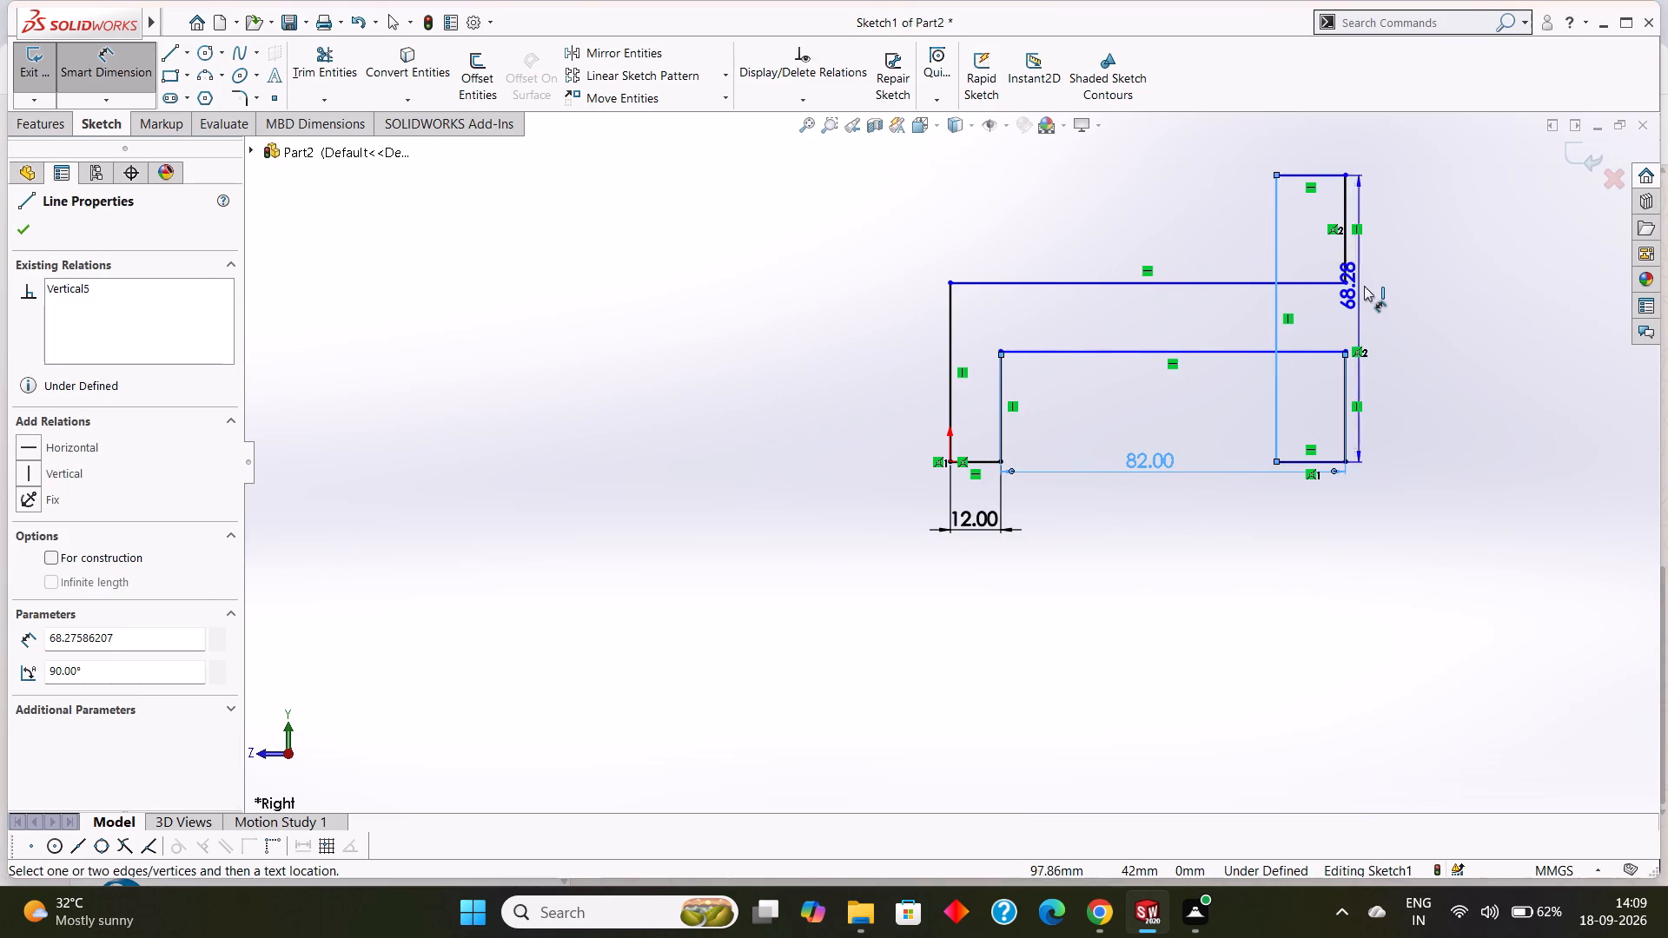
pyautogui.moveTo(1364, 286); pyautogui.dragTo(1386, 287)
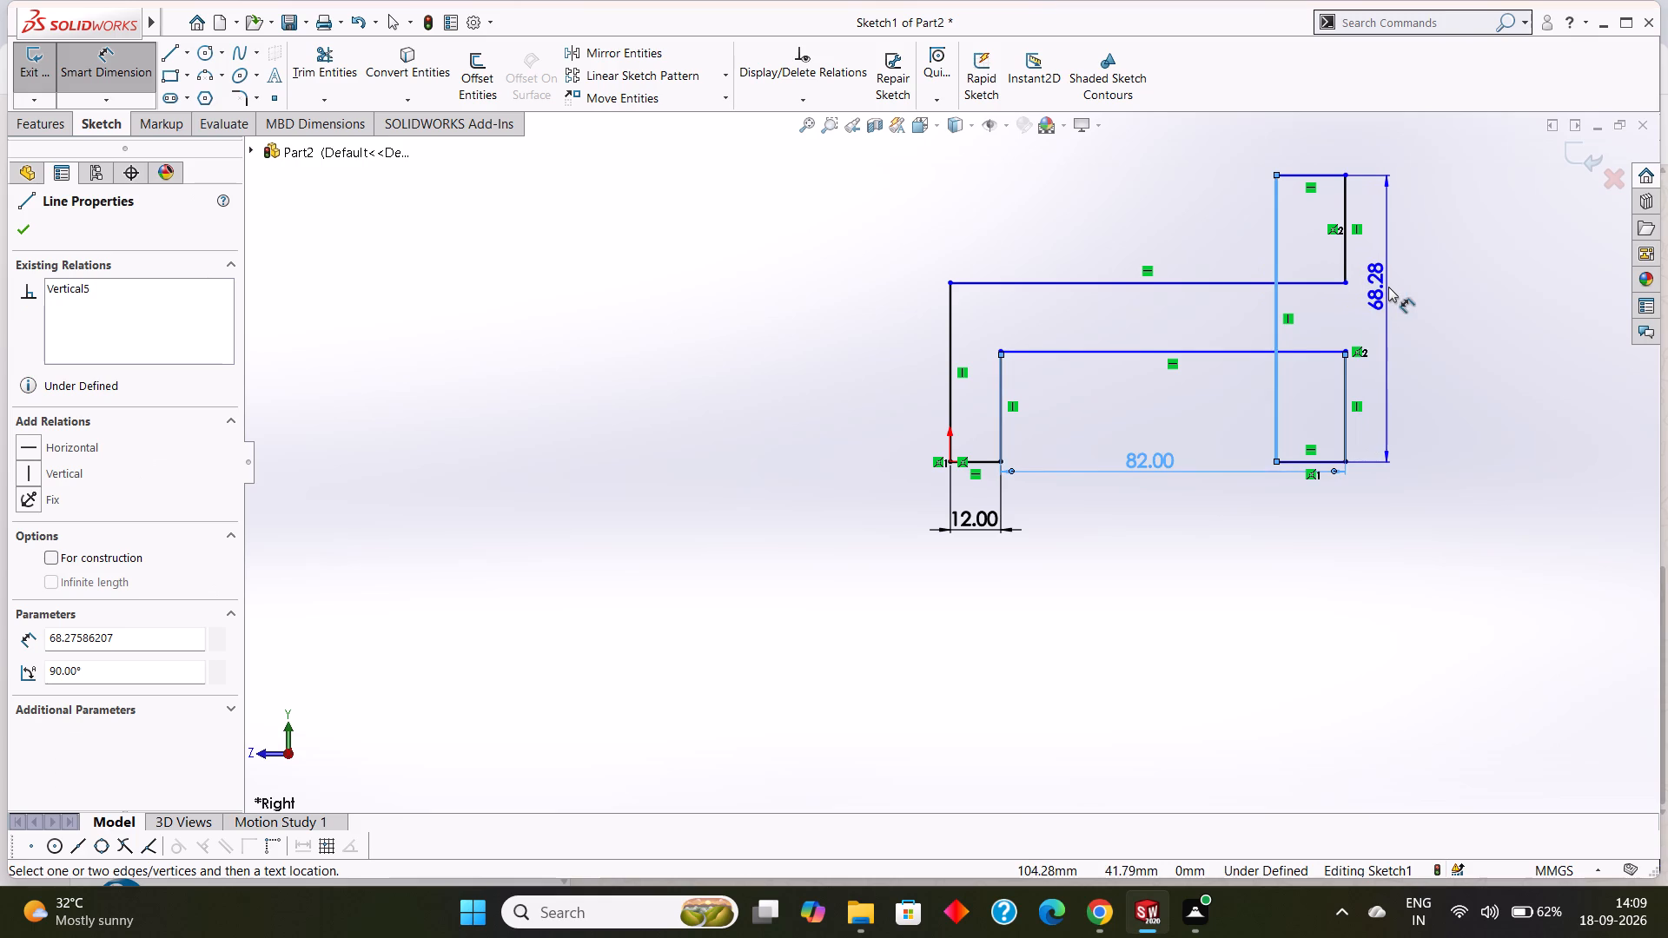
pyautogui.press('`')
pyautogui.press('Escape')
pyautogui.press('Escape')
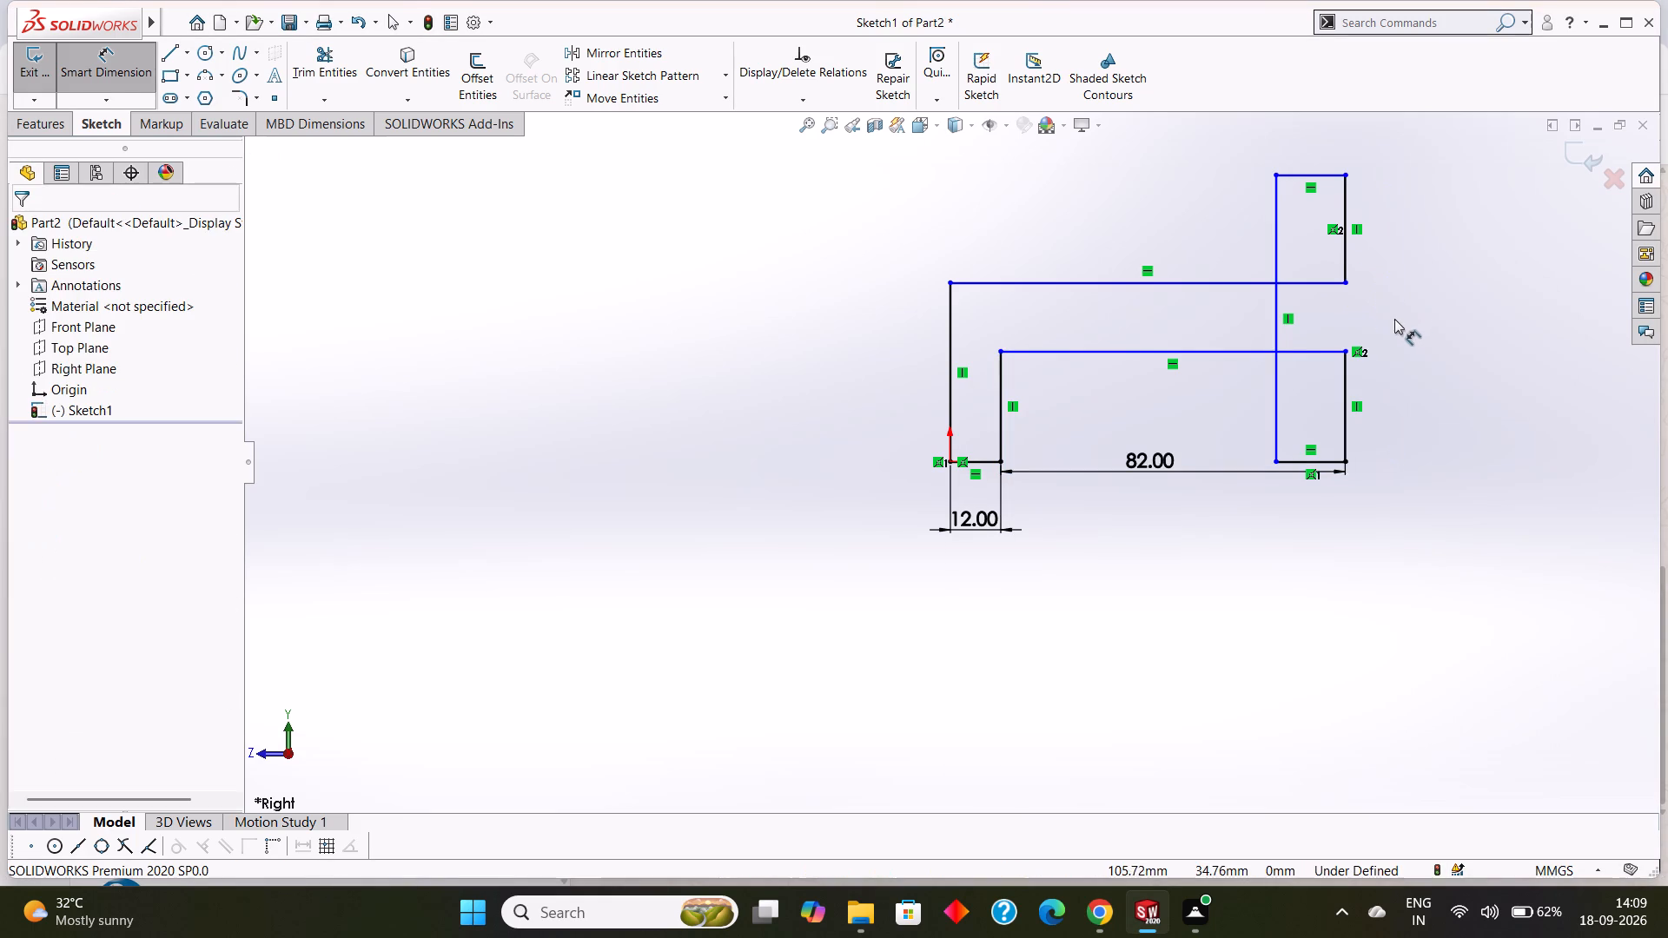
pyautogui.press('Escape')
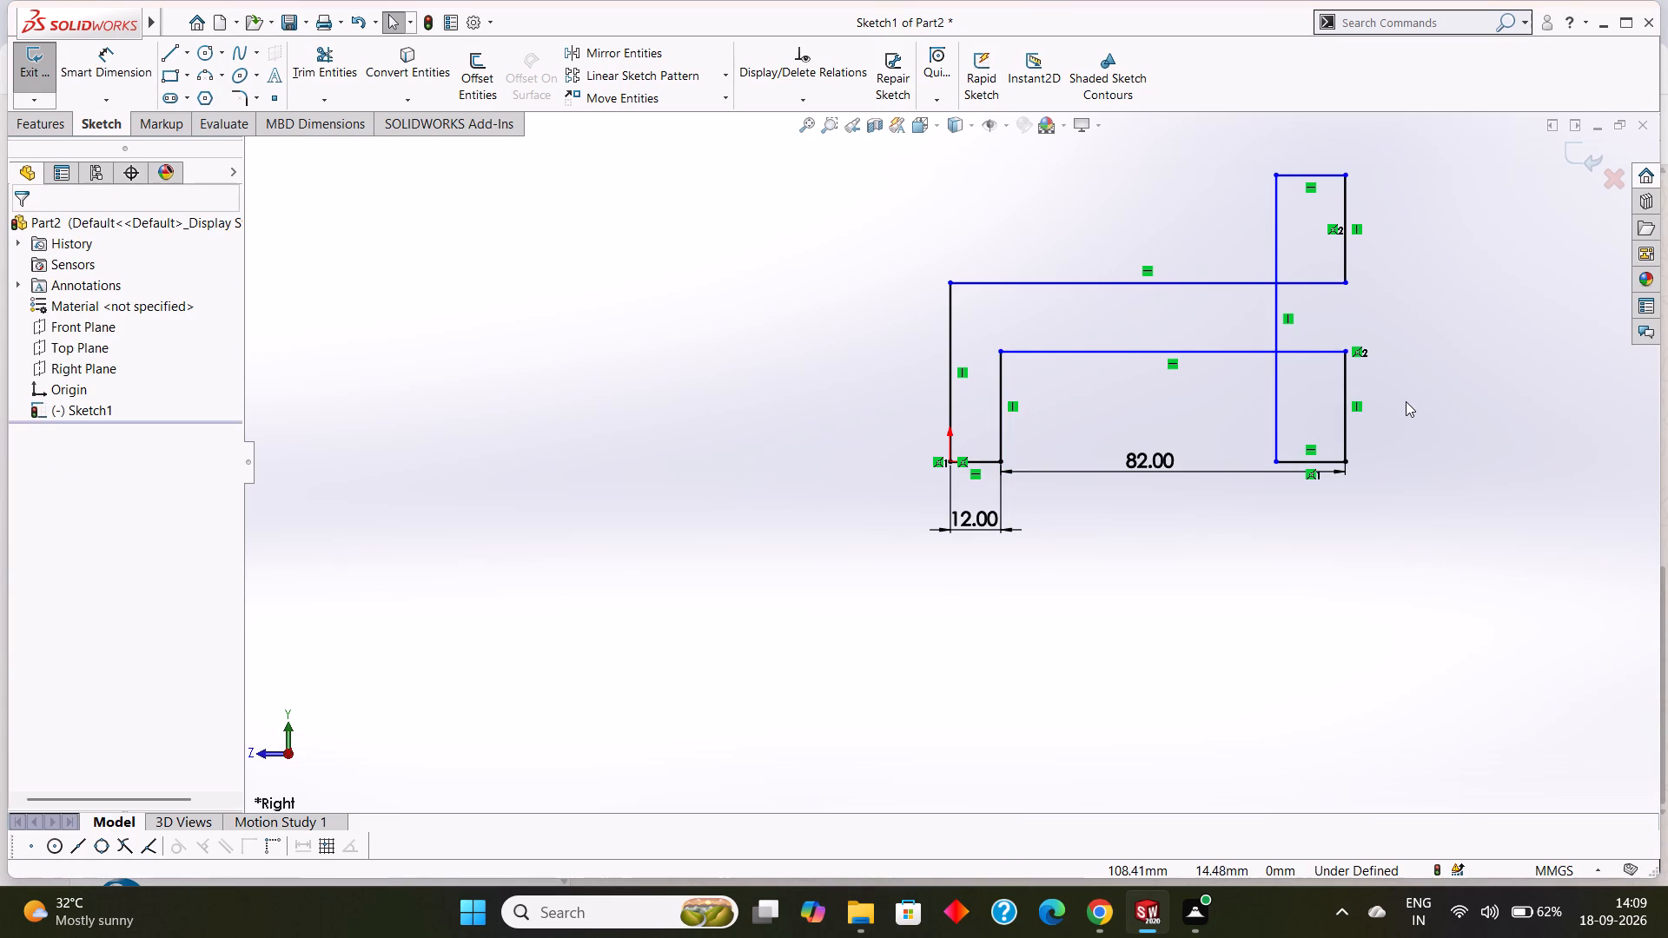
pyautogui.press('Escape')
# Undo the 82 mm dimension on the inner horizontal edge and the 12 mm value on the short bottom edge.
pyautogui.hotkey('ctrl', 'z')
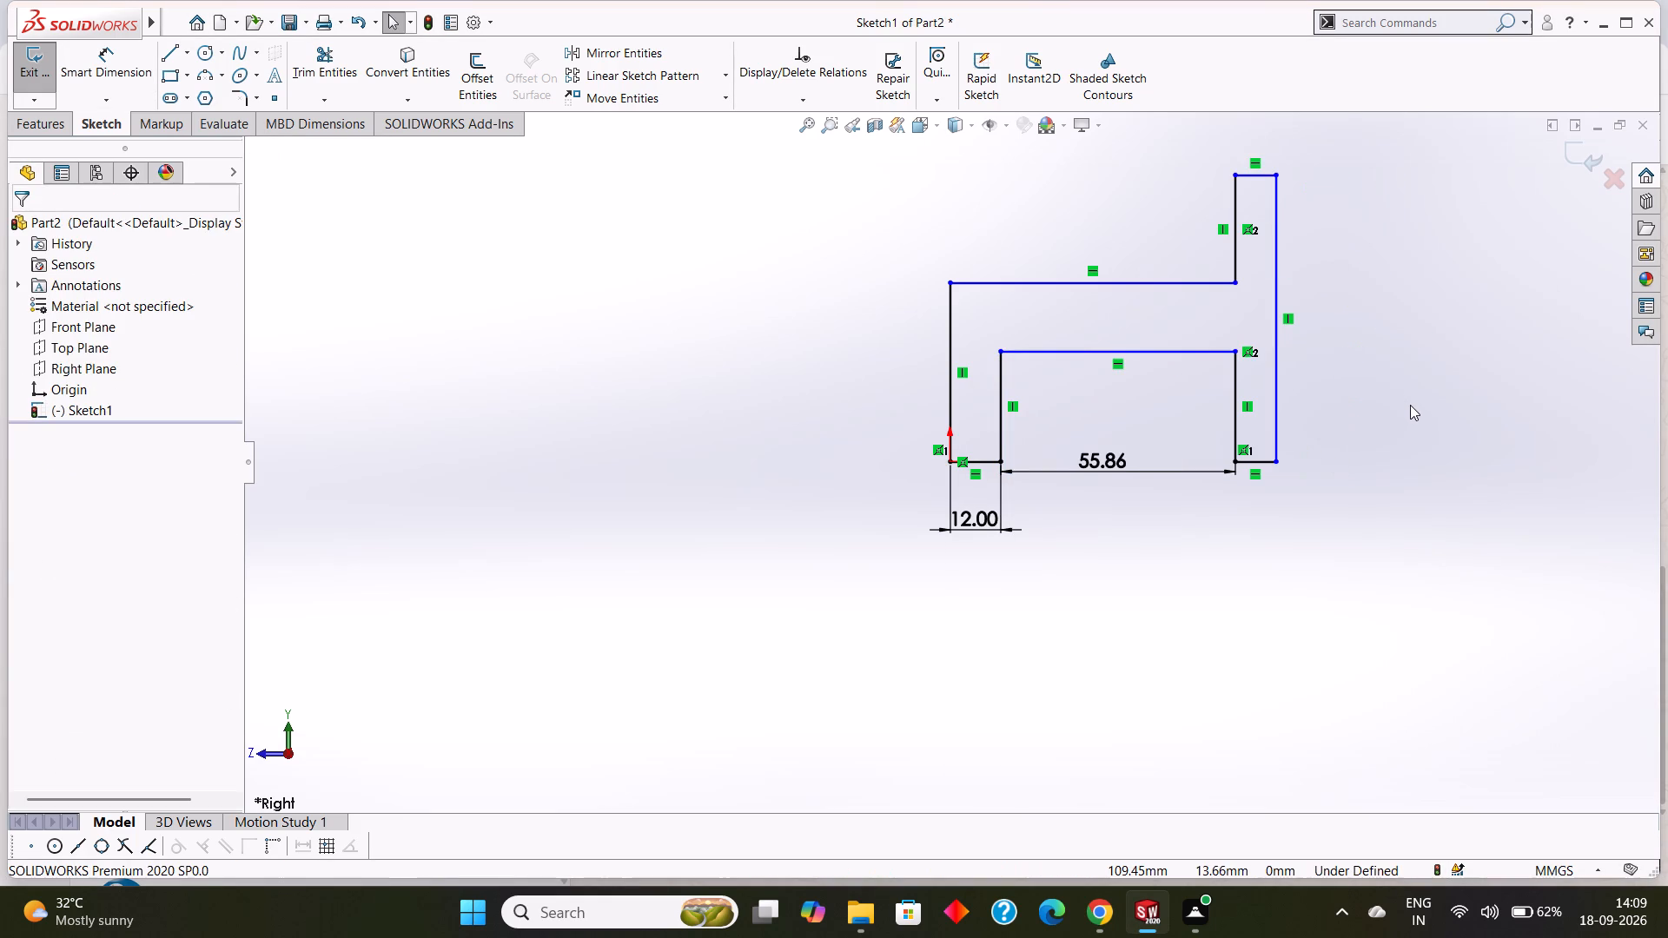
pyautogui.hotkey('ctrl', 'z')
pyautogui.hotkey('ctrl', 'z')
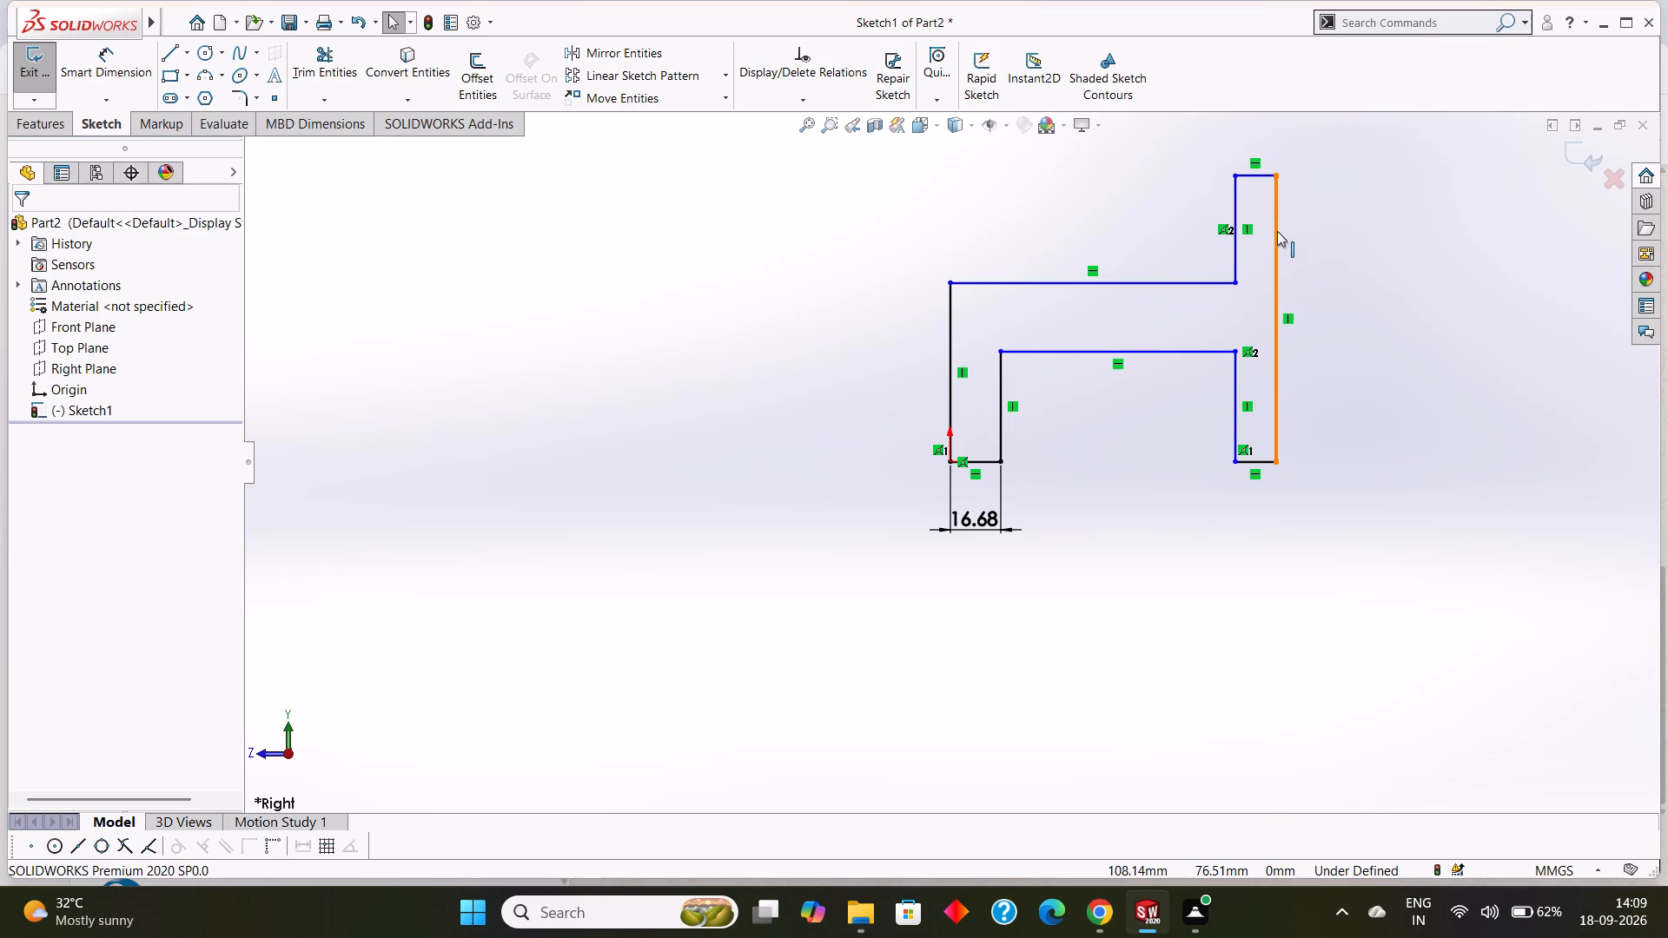
# Stretch the profile horizontally by moving its tall outer vertical edge, then the aligned inner vertical edges, farther from the origin.
pyautogui.moveTo(1277, 231); pyautogui.dragTo(1434, 252)
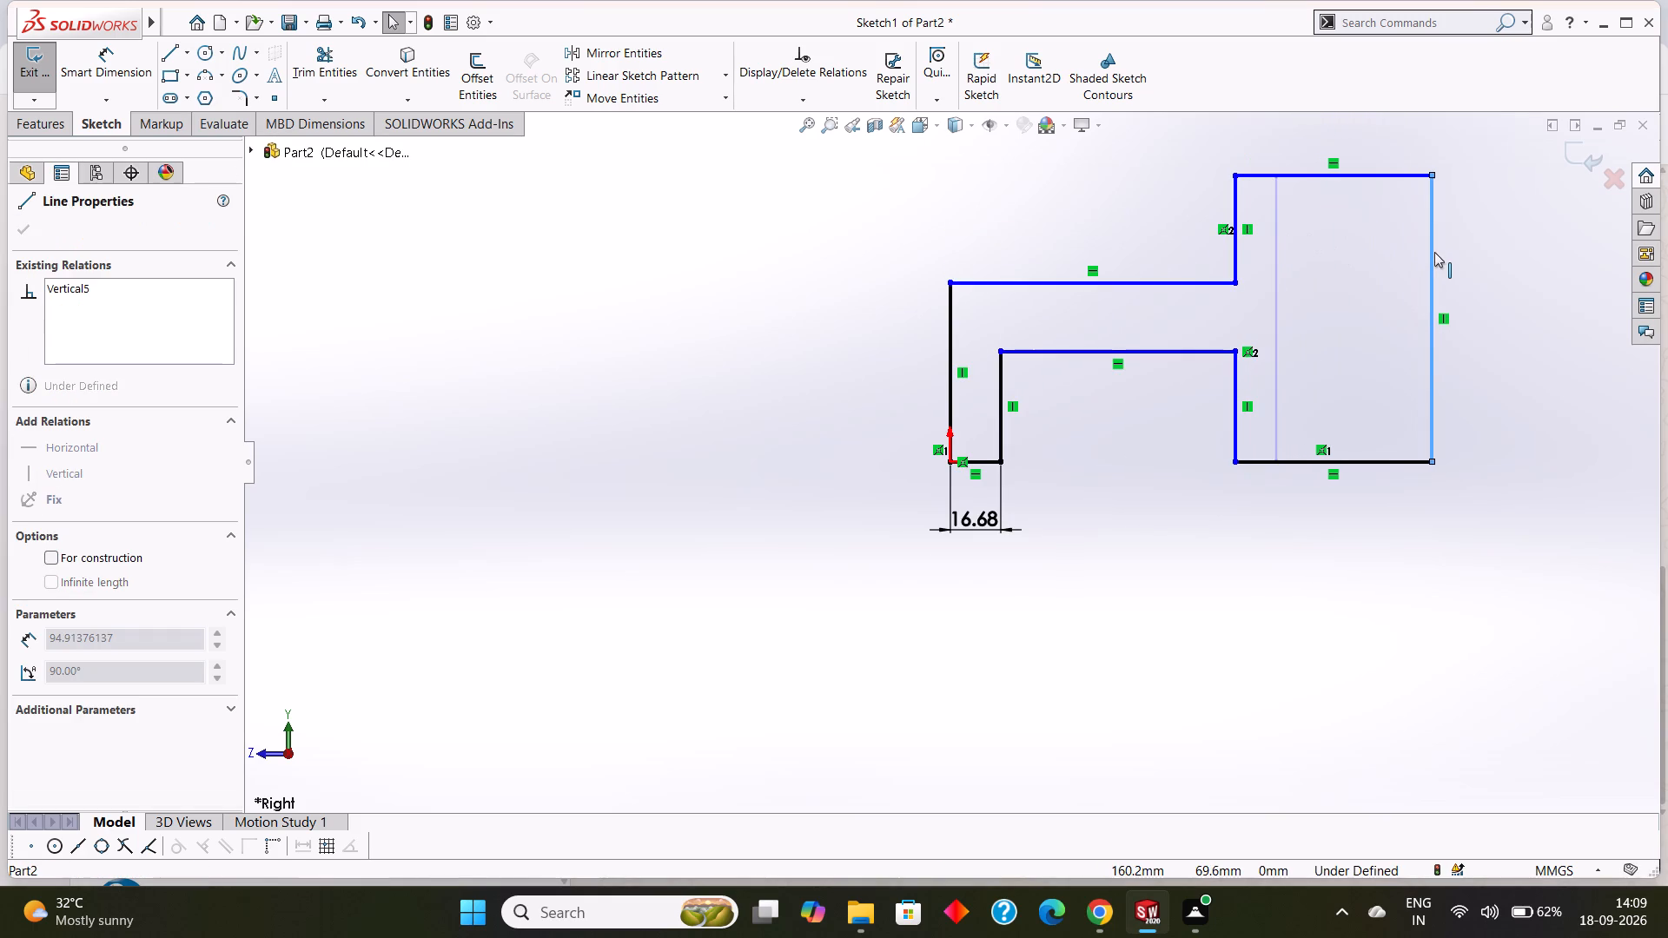
pyautogui.moveTo(1434, 252); pyautogui.dragTo(1392, 240)
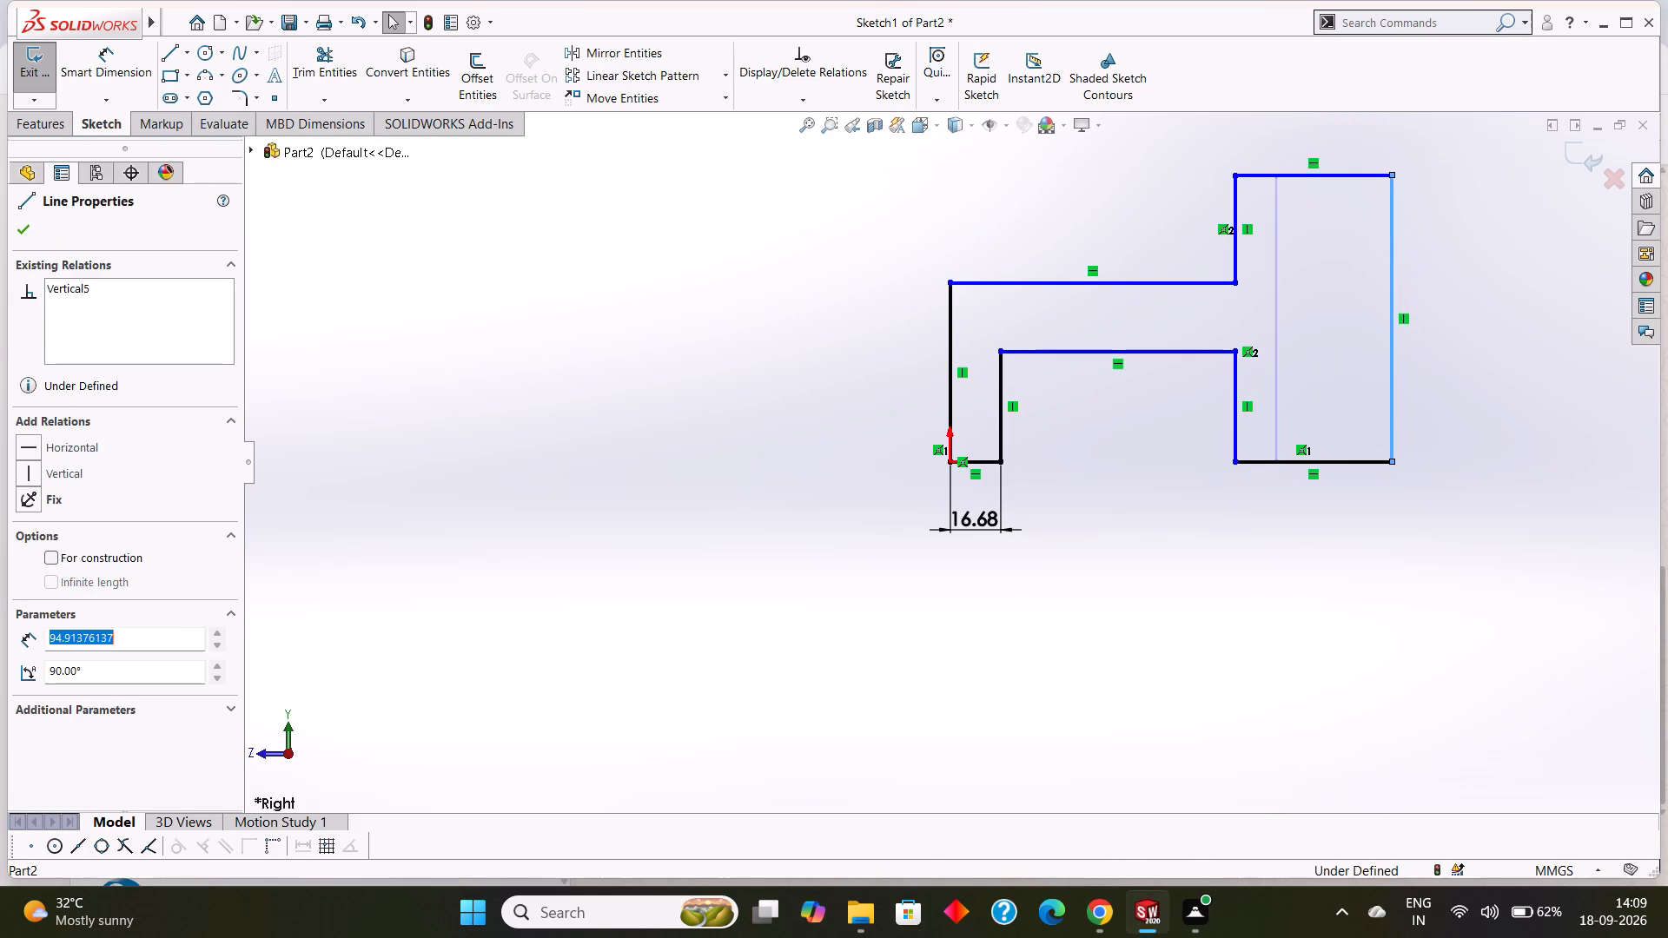
pyautogui.moveTo(1237, 201); pyautogui.dragTo(1287, 215)
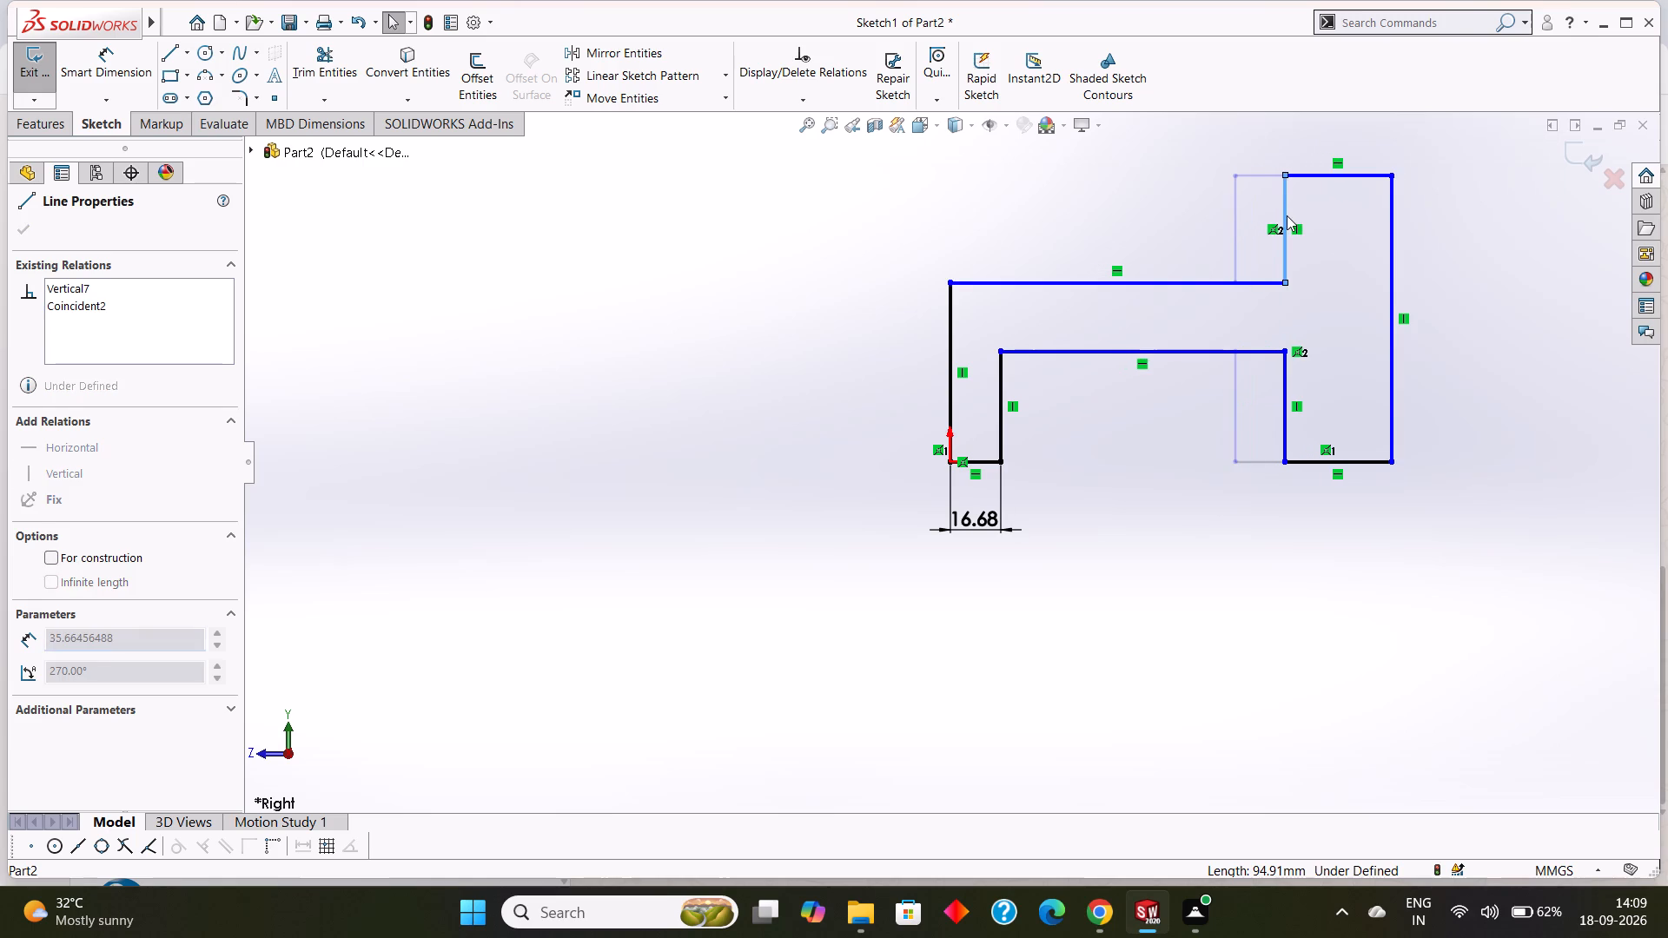
pyautogui.moveTo(1287, 215); pyautogui.dragTo(1281, 214)
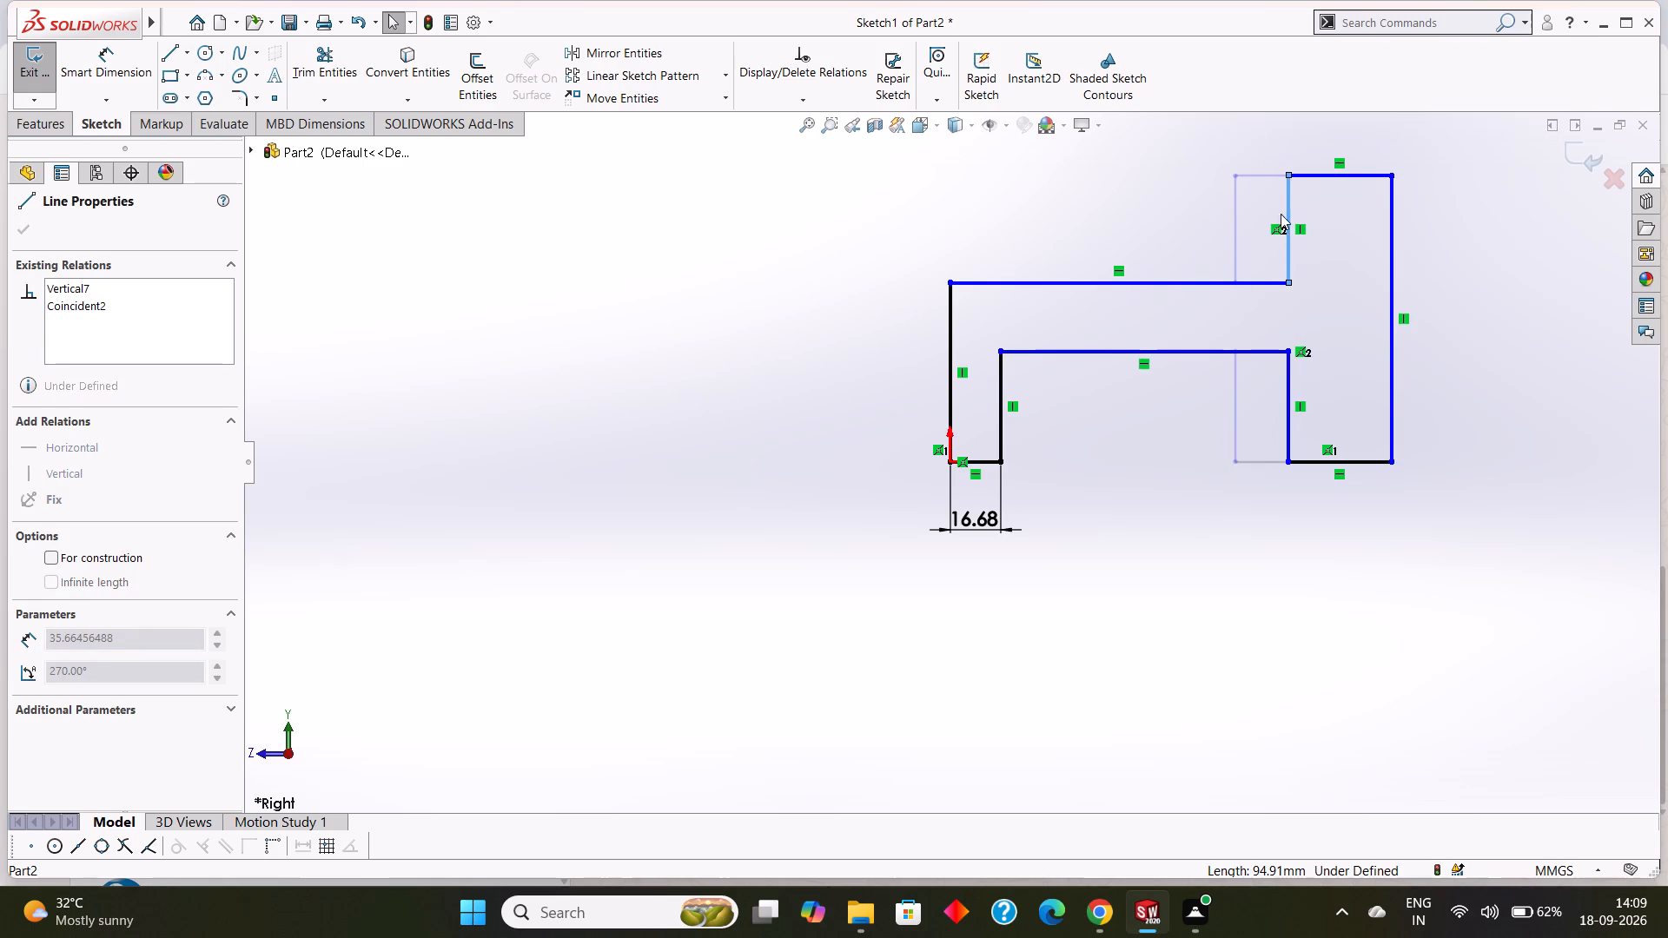
pyautogui.moveTo(1281, 214); pyautogui.dragTo(1289, 216)
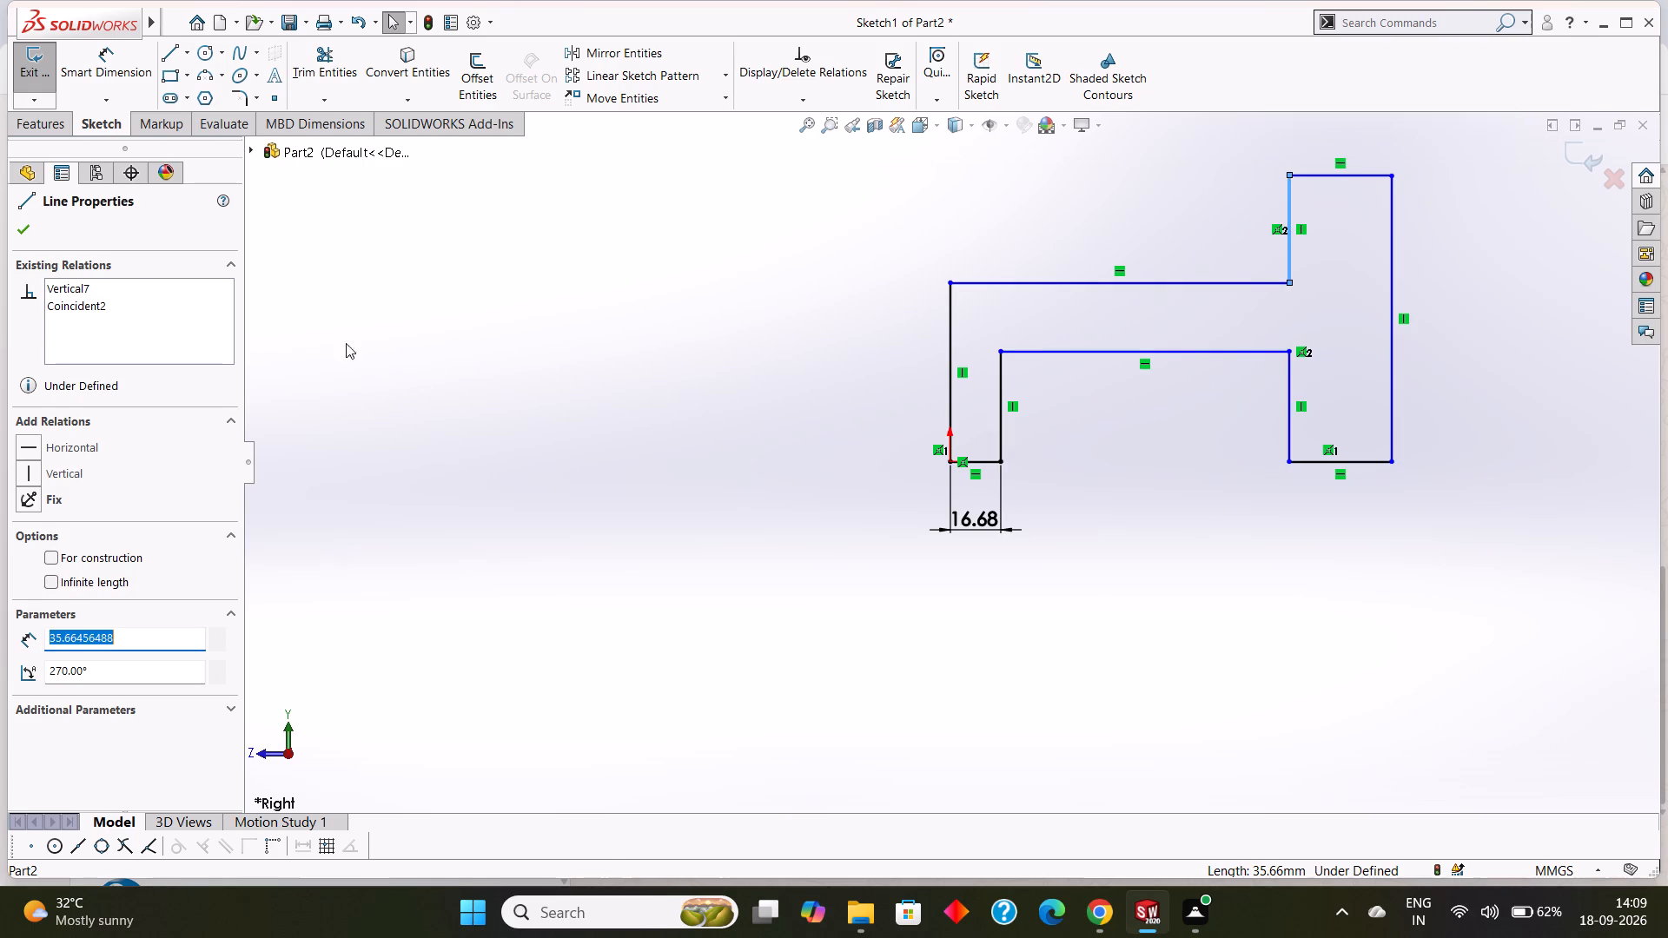
pyautogui.click(26, 220)
# Dimension the profile's inner horizontal edge and set it to 82 mm.
pyautogui.click(93, 69)
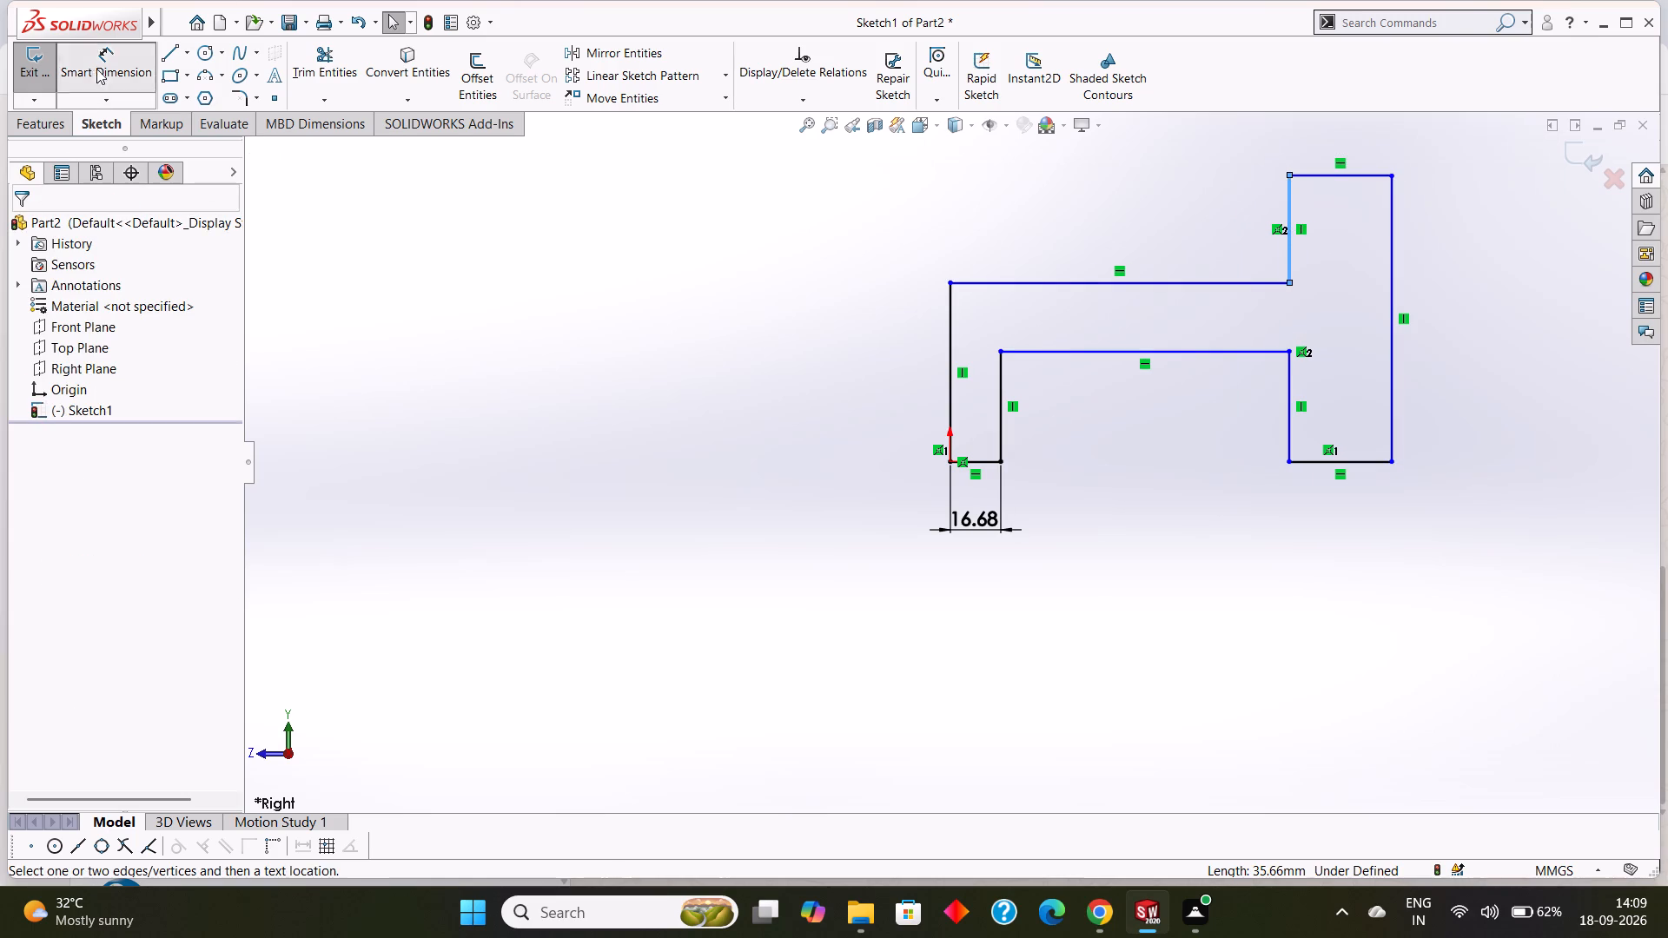
pyautogui.click(1080, 348)
pyautogui.click(1123, 426)
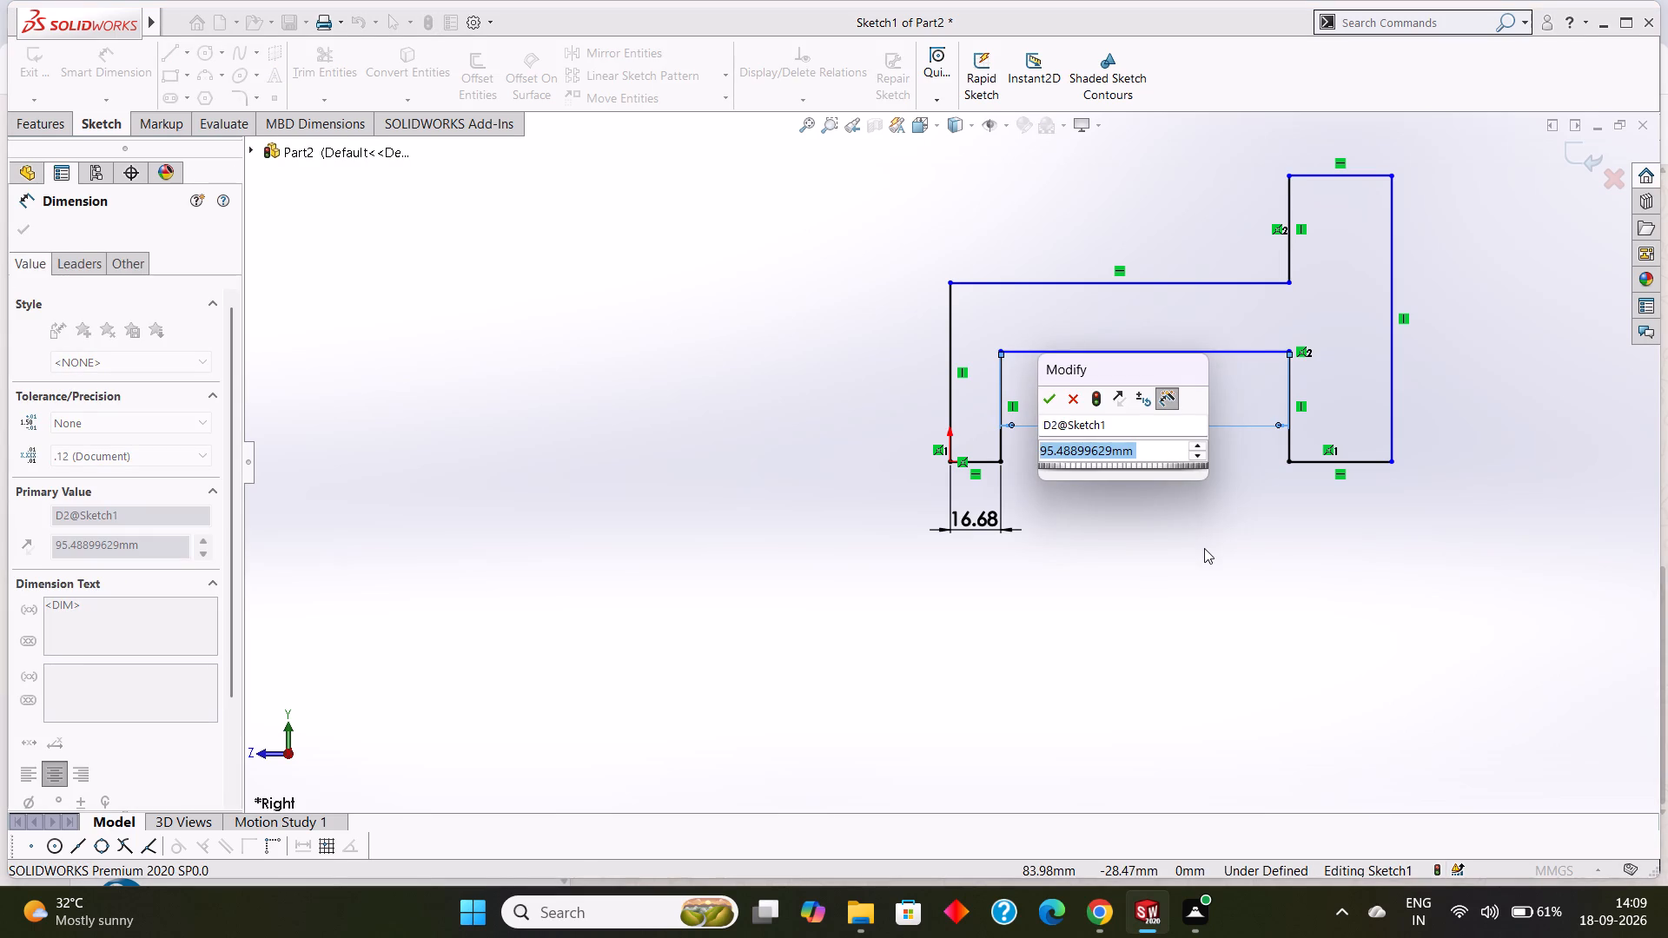
pyautogui.write('82')
pyautogui.press('Return')
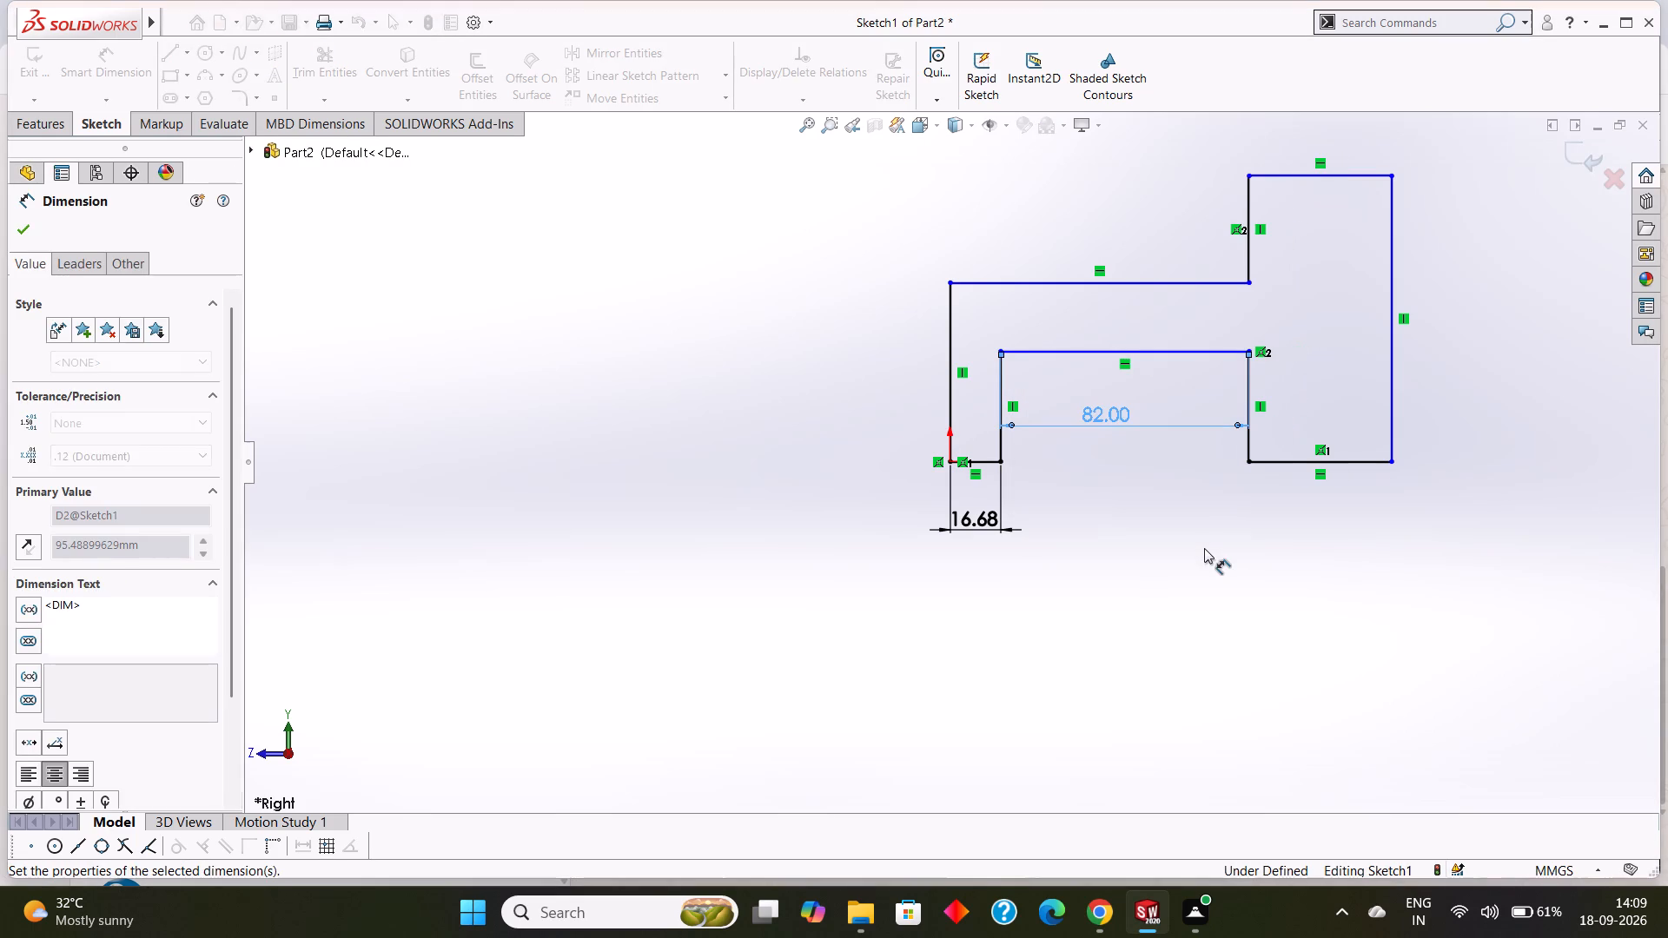
# Delete the length dimension of the short bottom edge at the origin.
pyautogui.rightClick(972, 519)
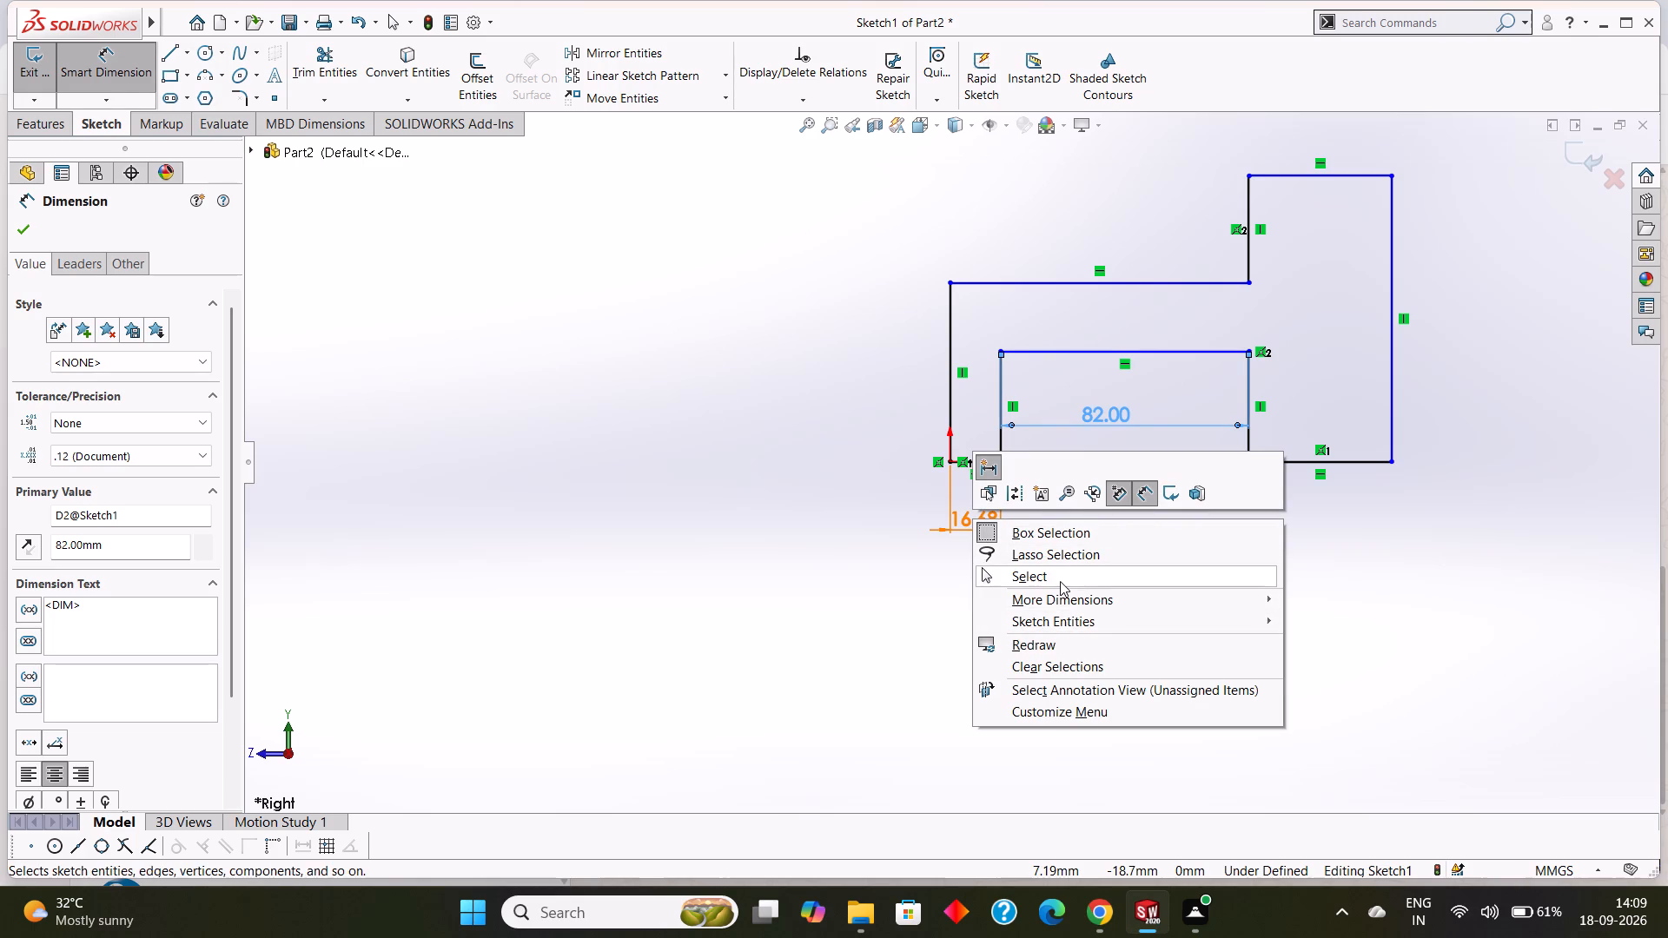
pyautogui.click(1060, 581)
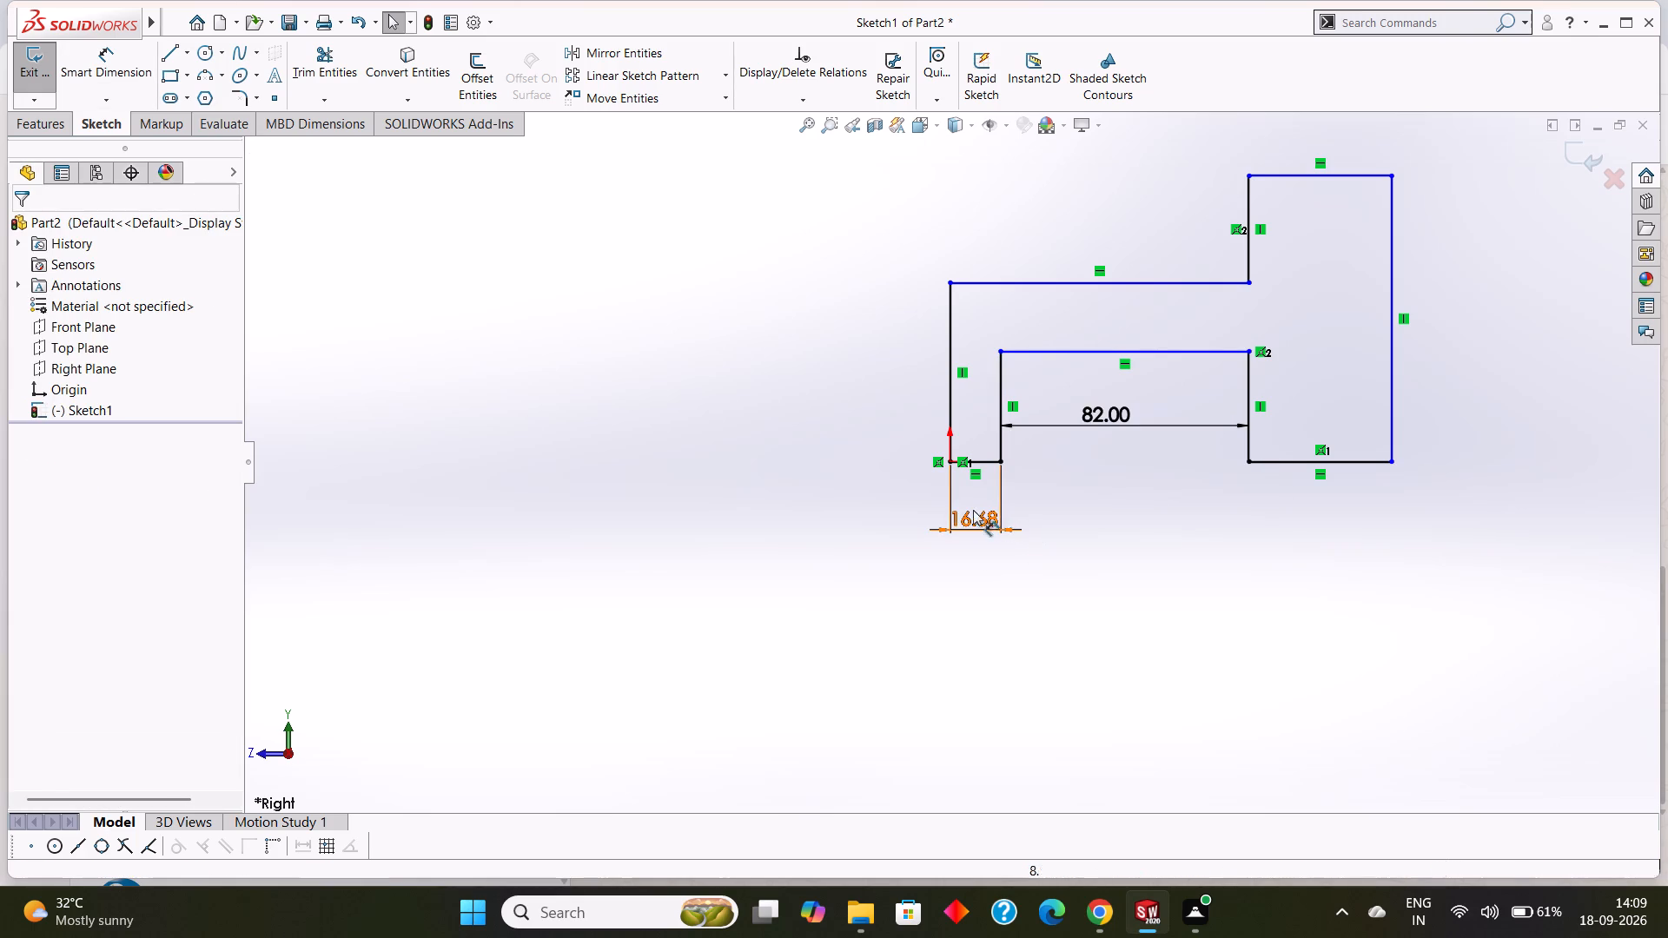
pyautogui.rightClick(955, 510)
pyautogui.click(1013, 681)
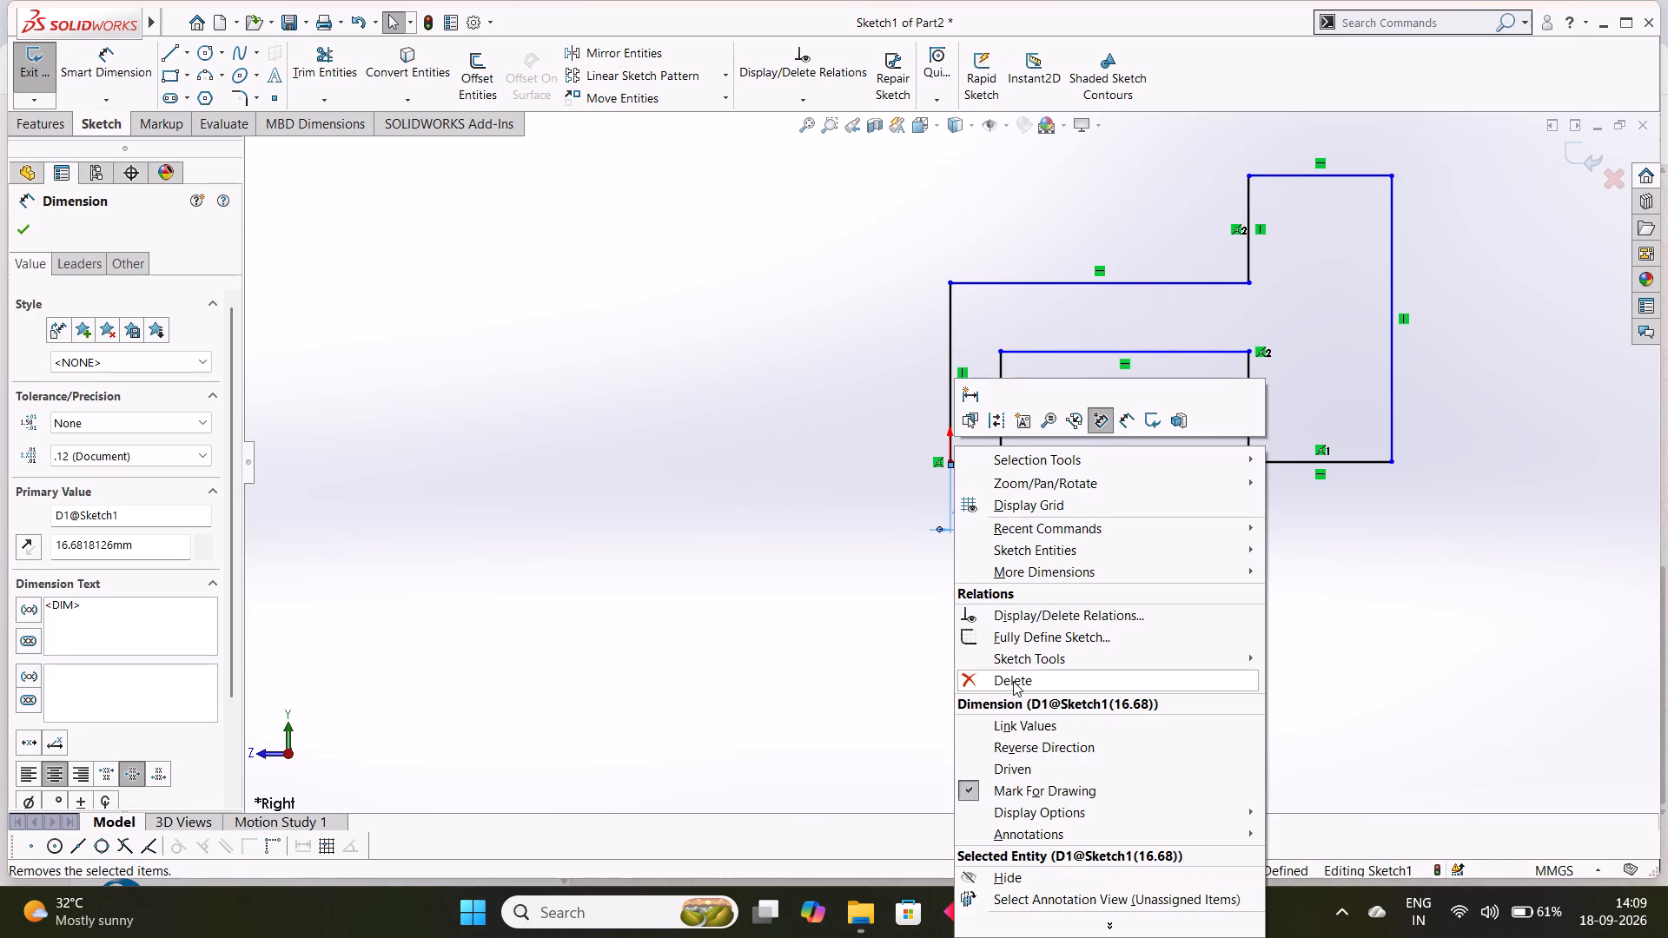
# Dimension the profile's overall width from the origin to the far bottom corner and set it to 106 mm.
pyautogui.click(107, 64)
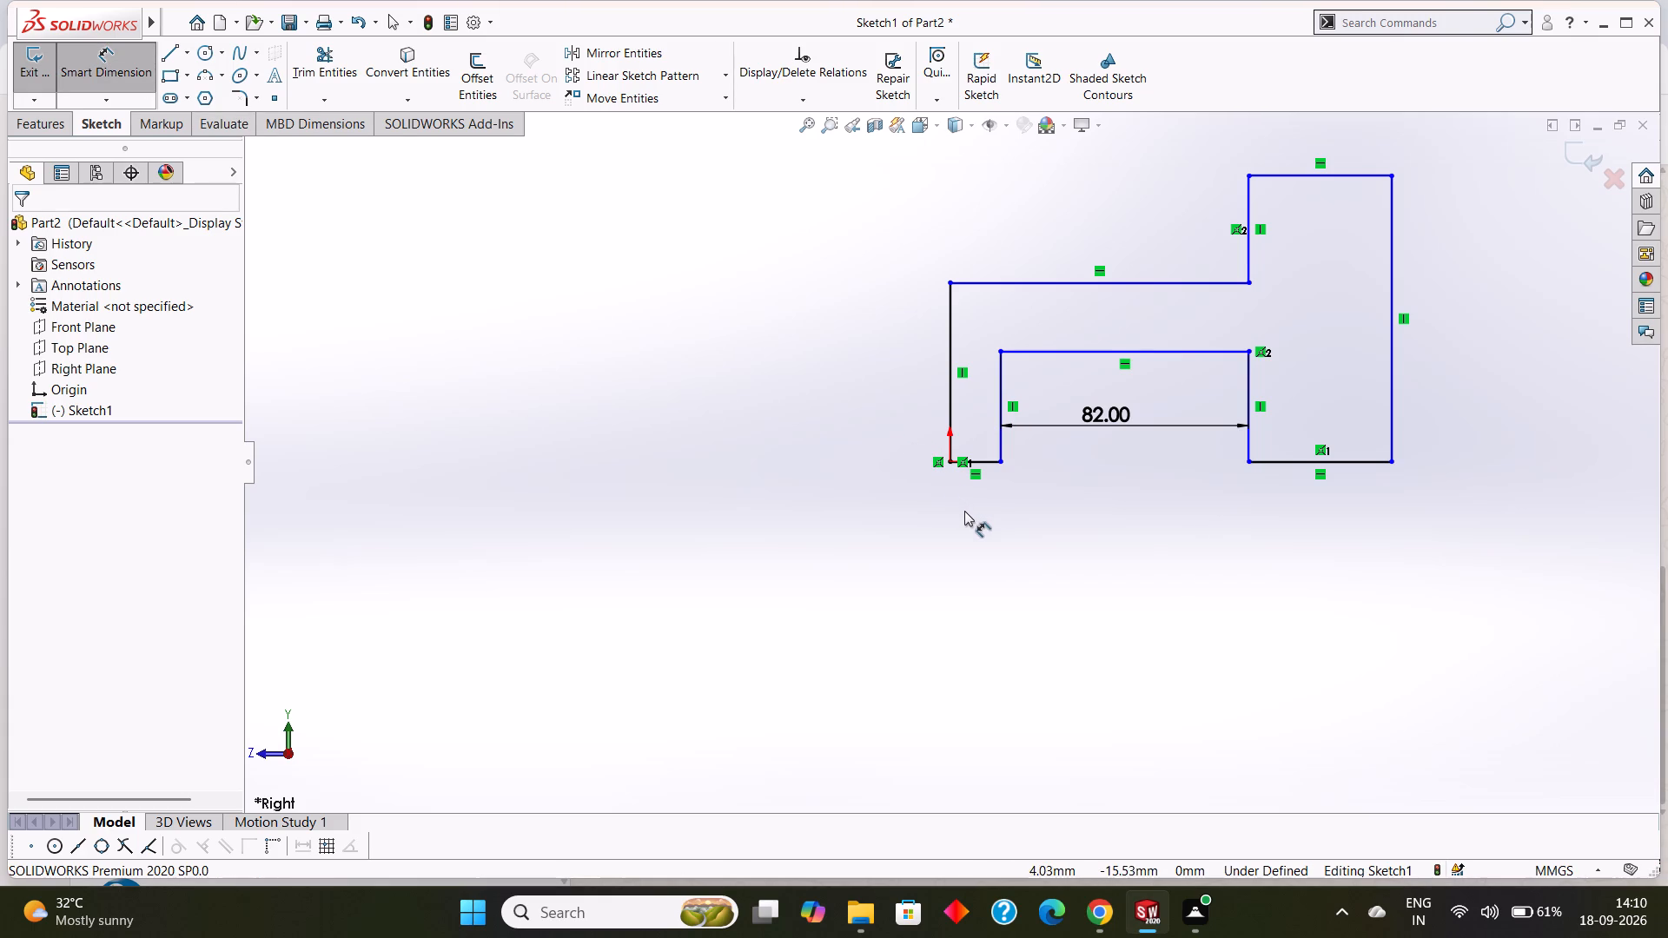
pyautogui.click(950, 466)
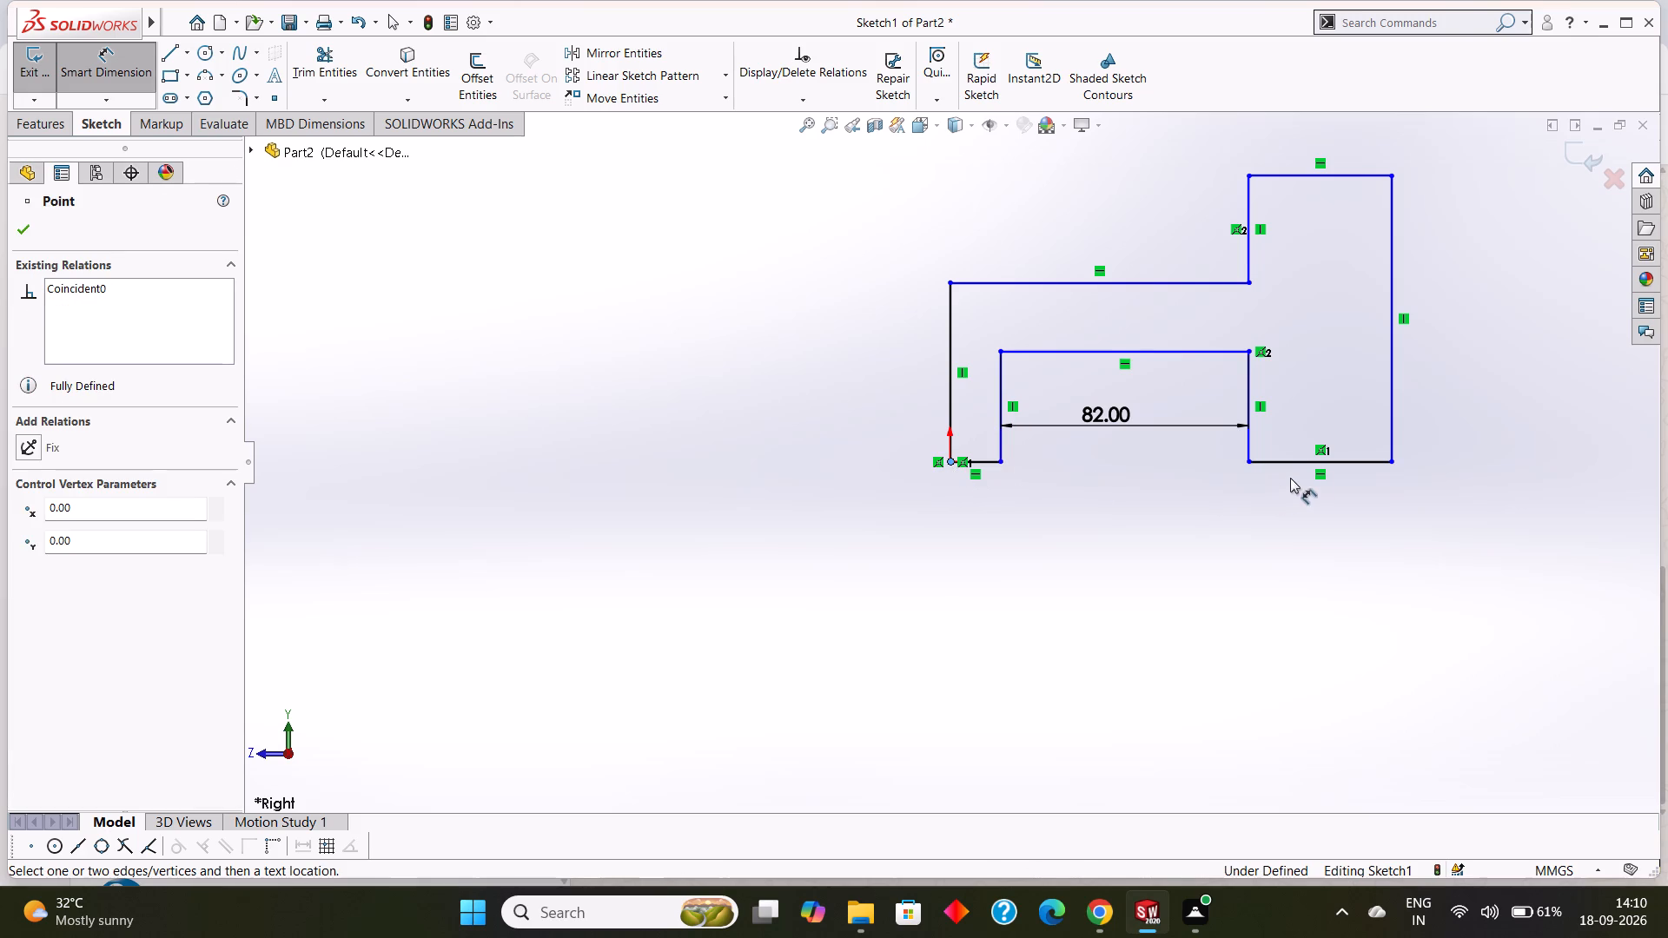
pyautogui.click(1390, 463)
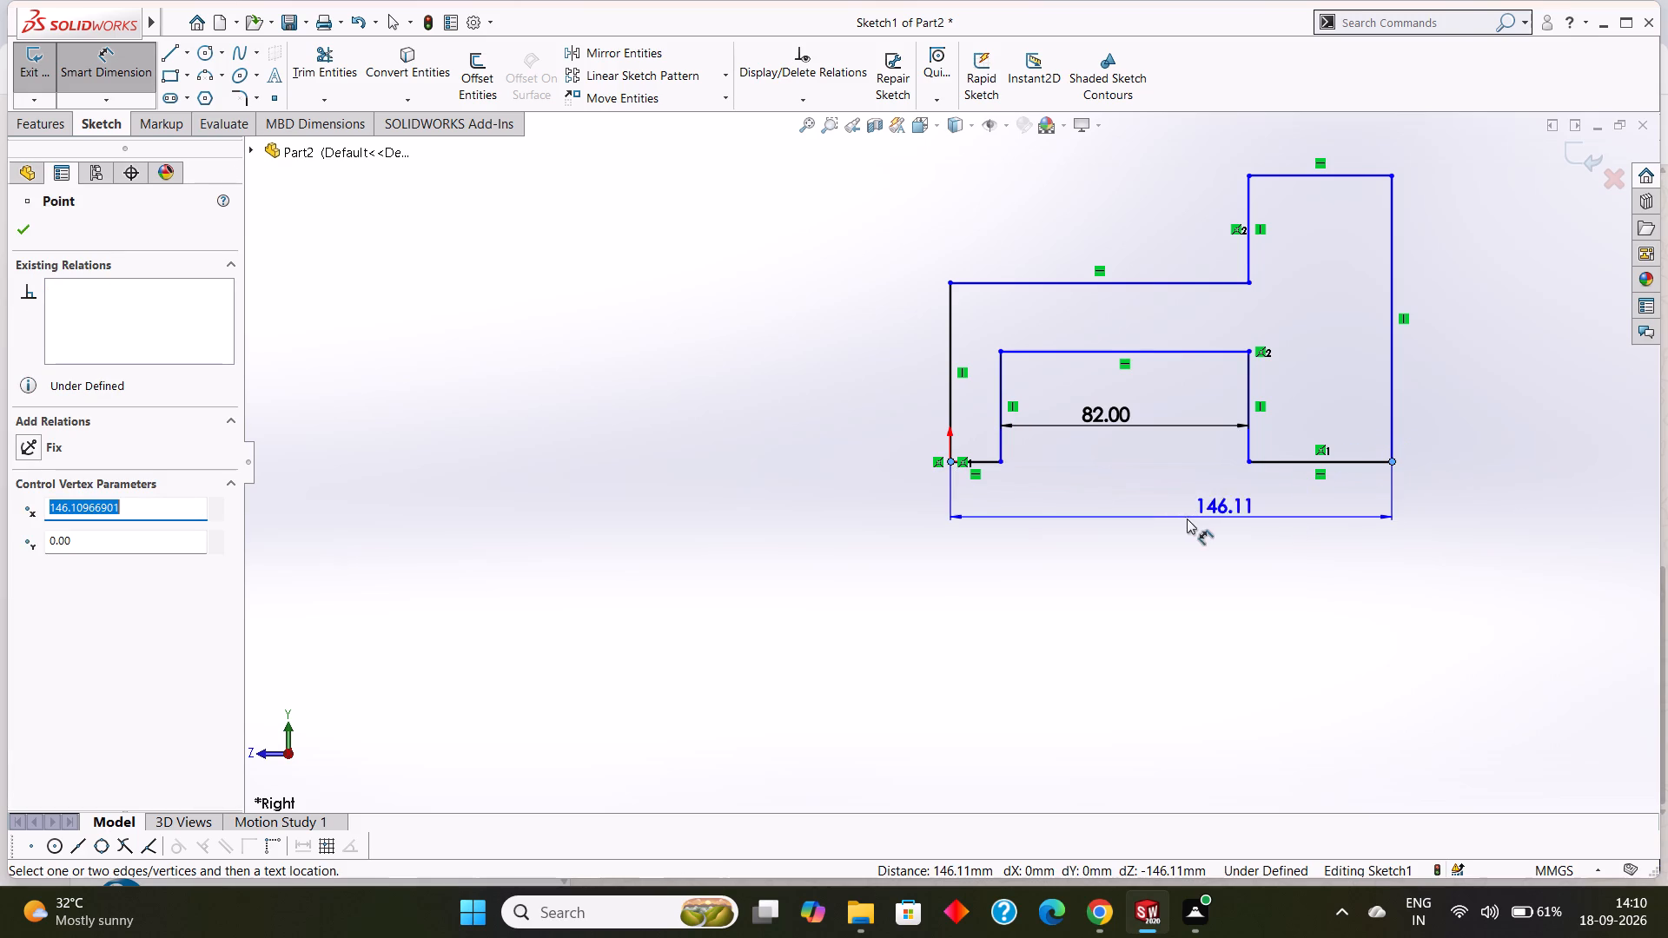
pyautogui.click(1163, 524)
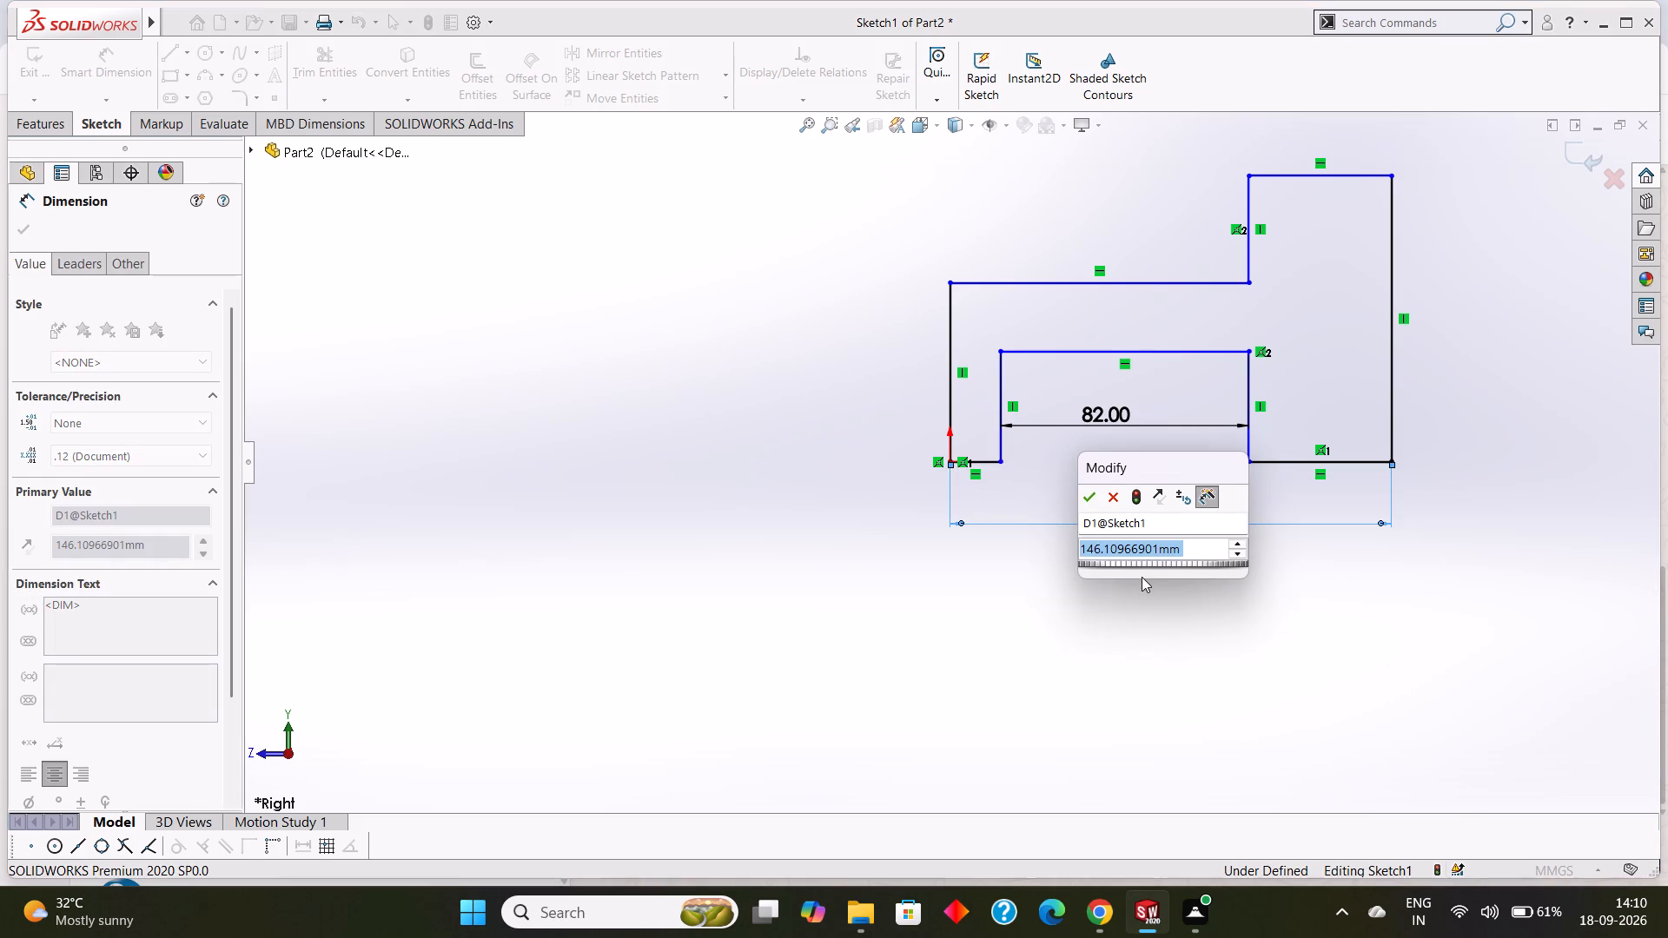
pyautogui.write('10')
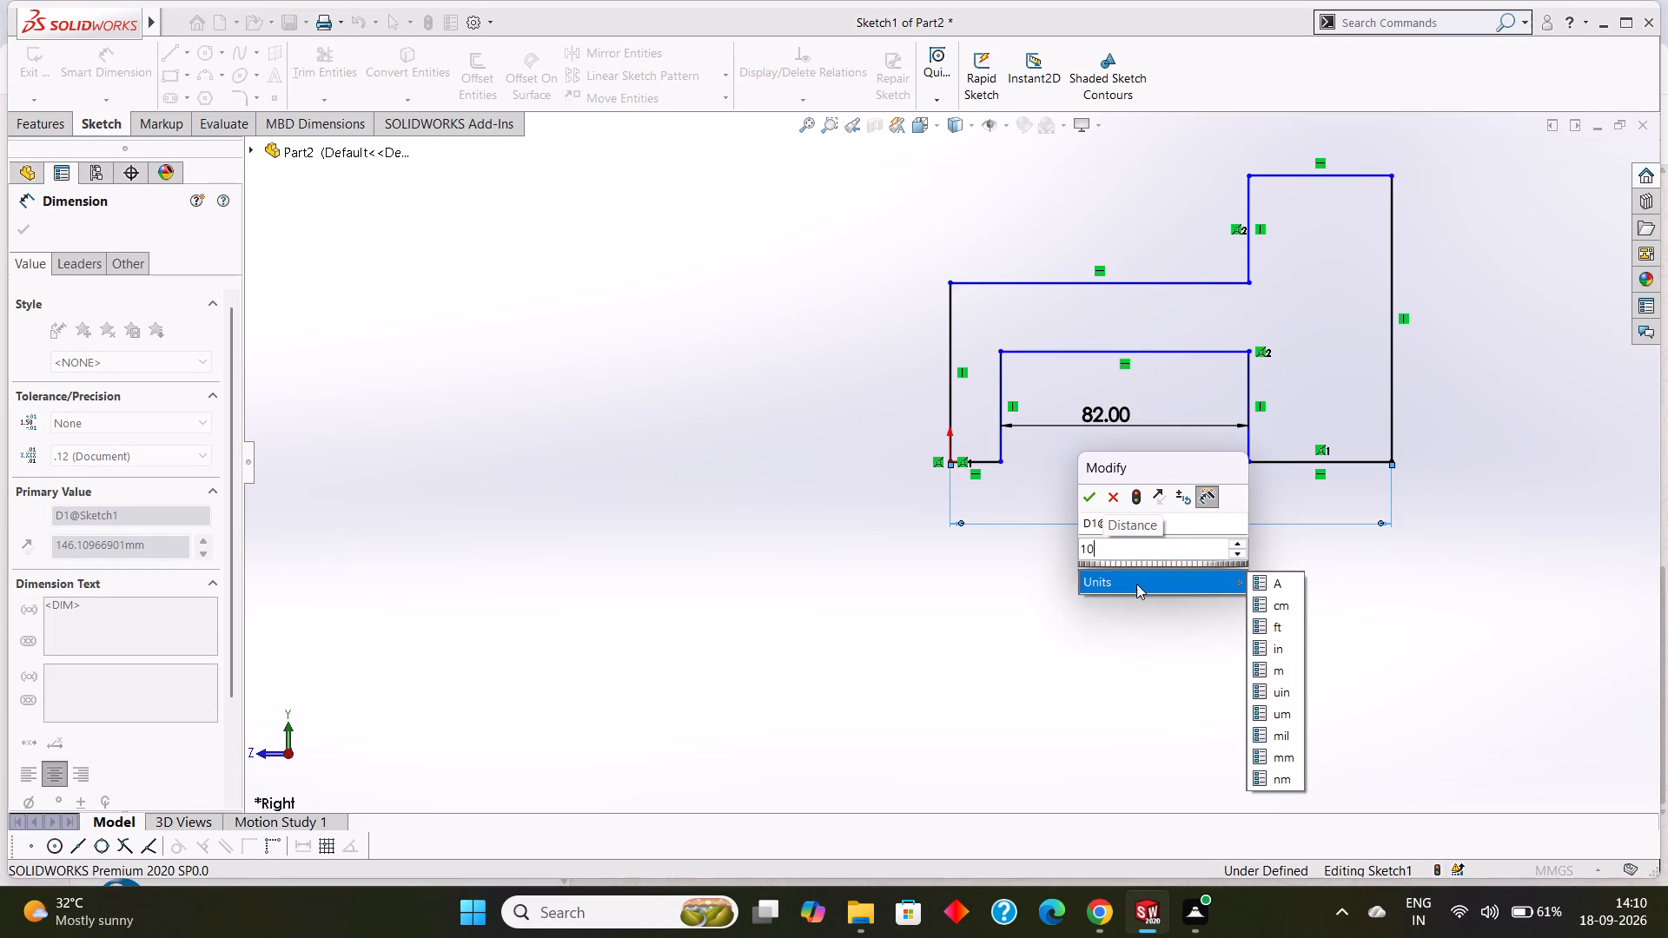
pyautogui.press('6')
pyautogui.press('Return')
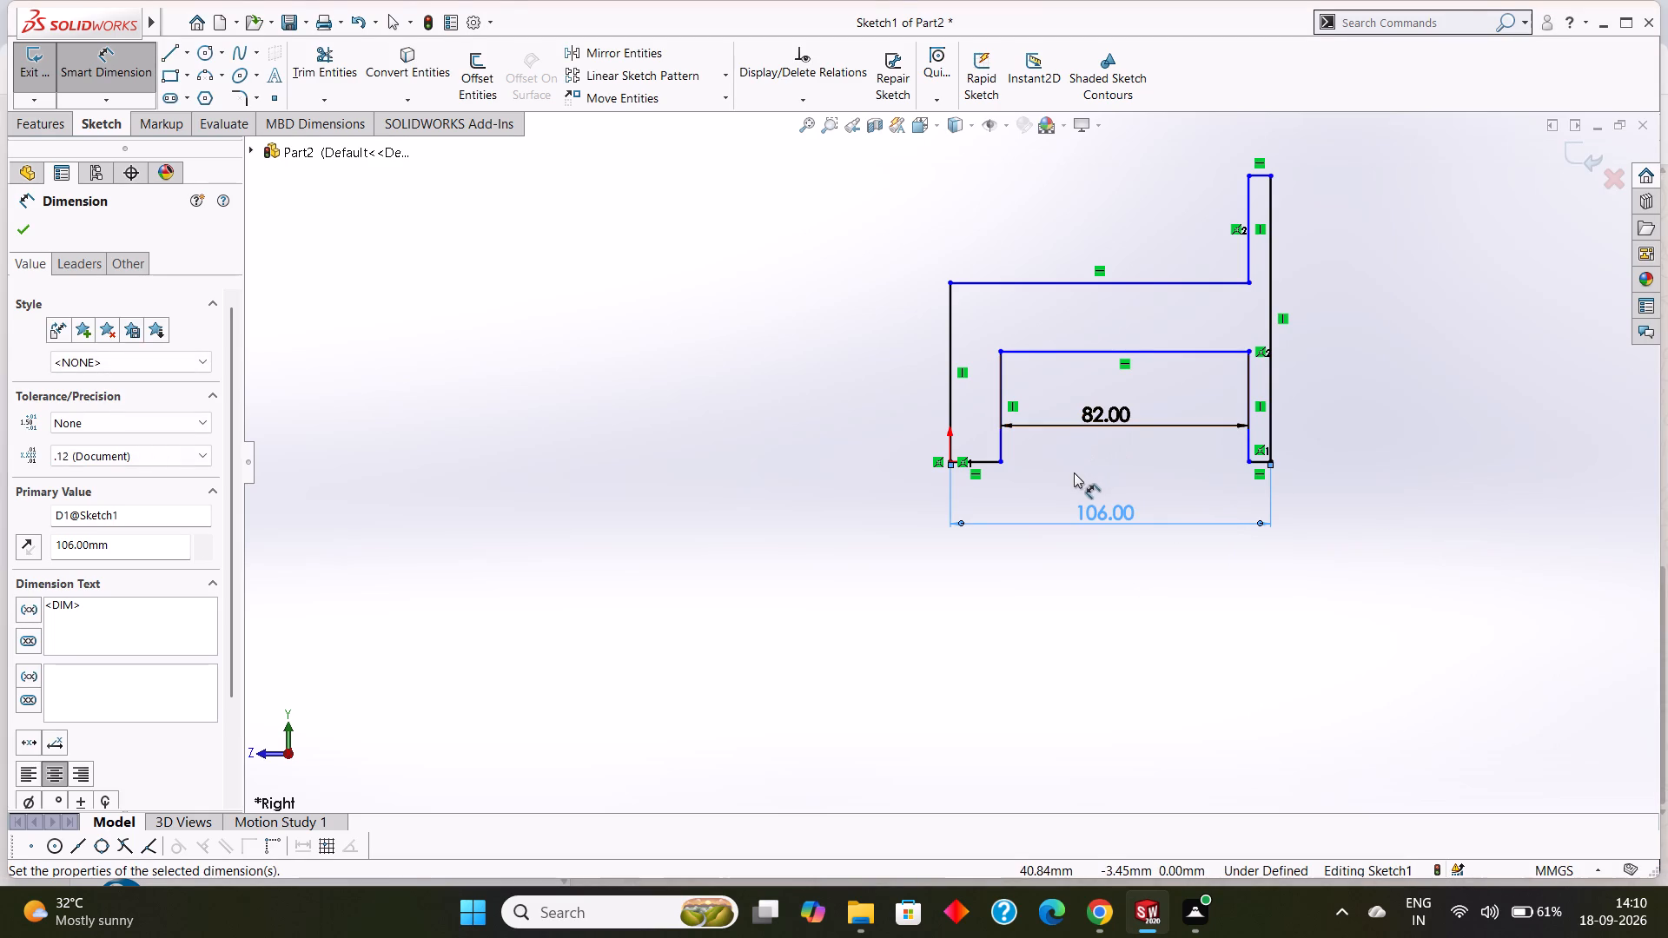
# Dimension the short top edge of the tall upright and set it to 12 mm.
pyautogui.scroll(-2, 1139, 454)
pyautogui.scroll(1, 1139, 454)
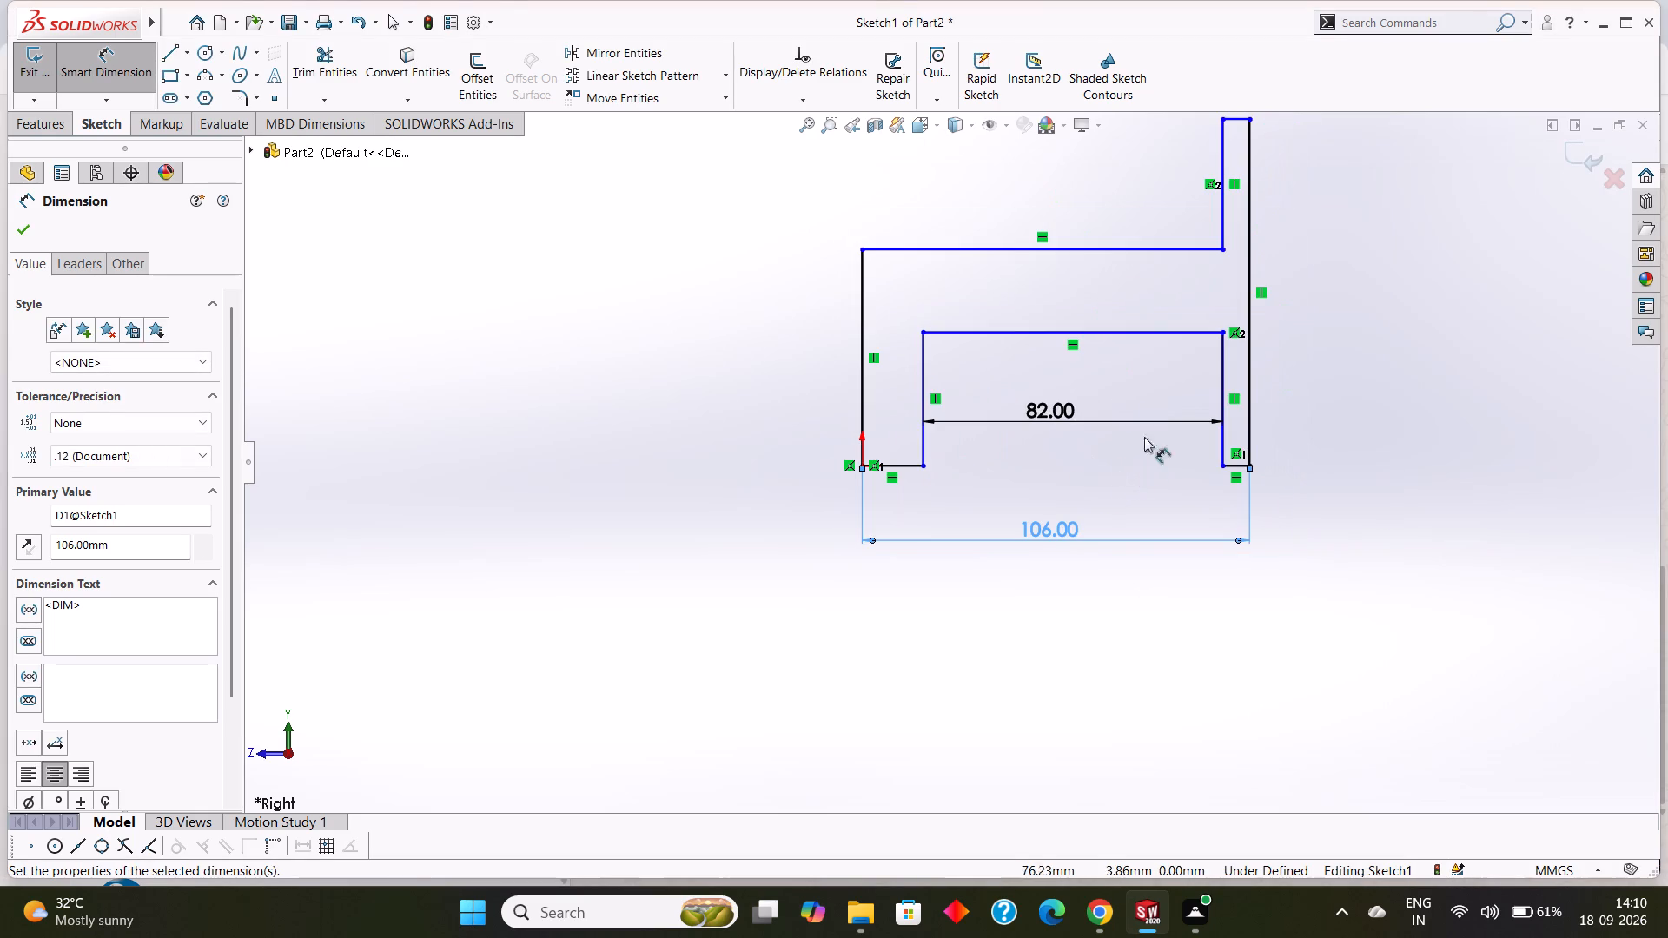
pyautogui.scroll(1, 1157, 264)
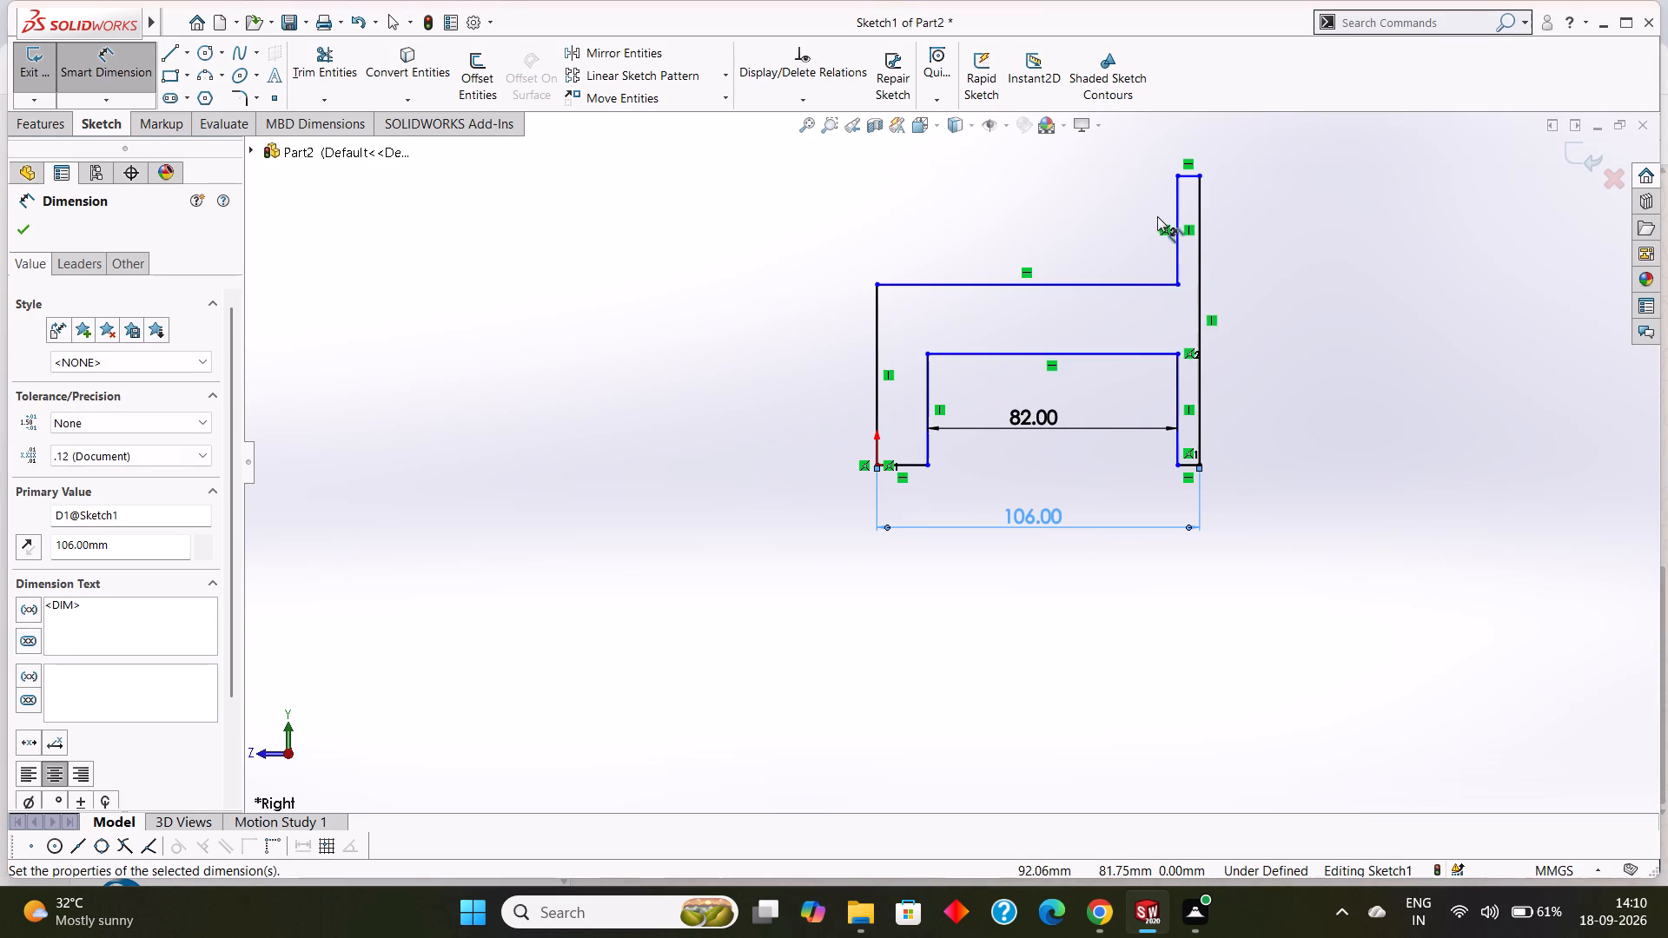
pyautogui.scroll(-2, 1190, 175)
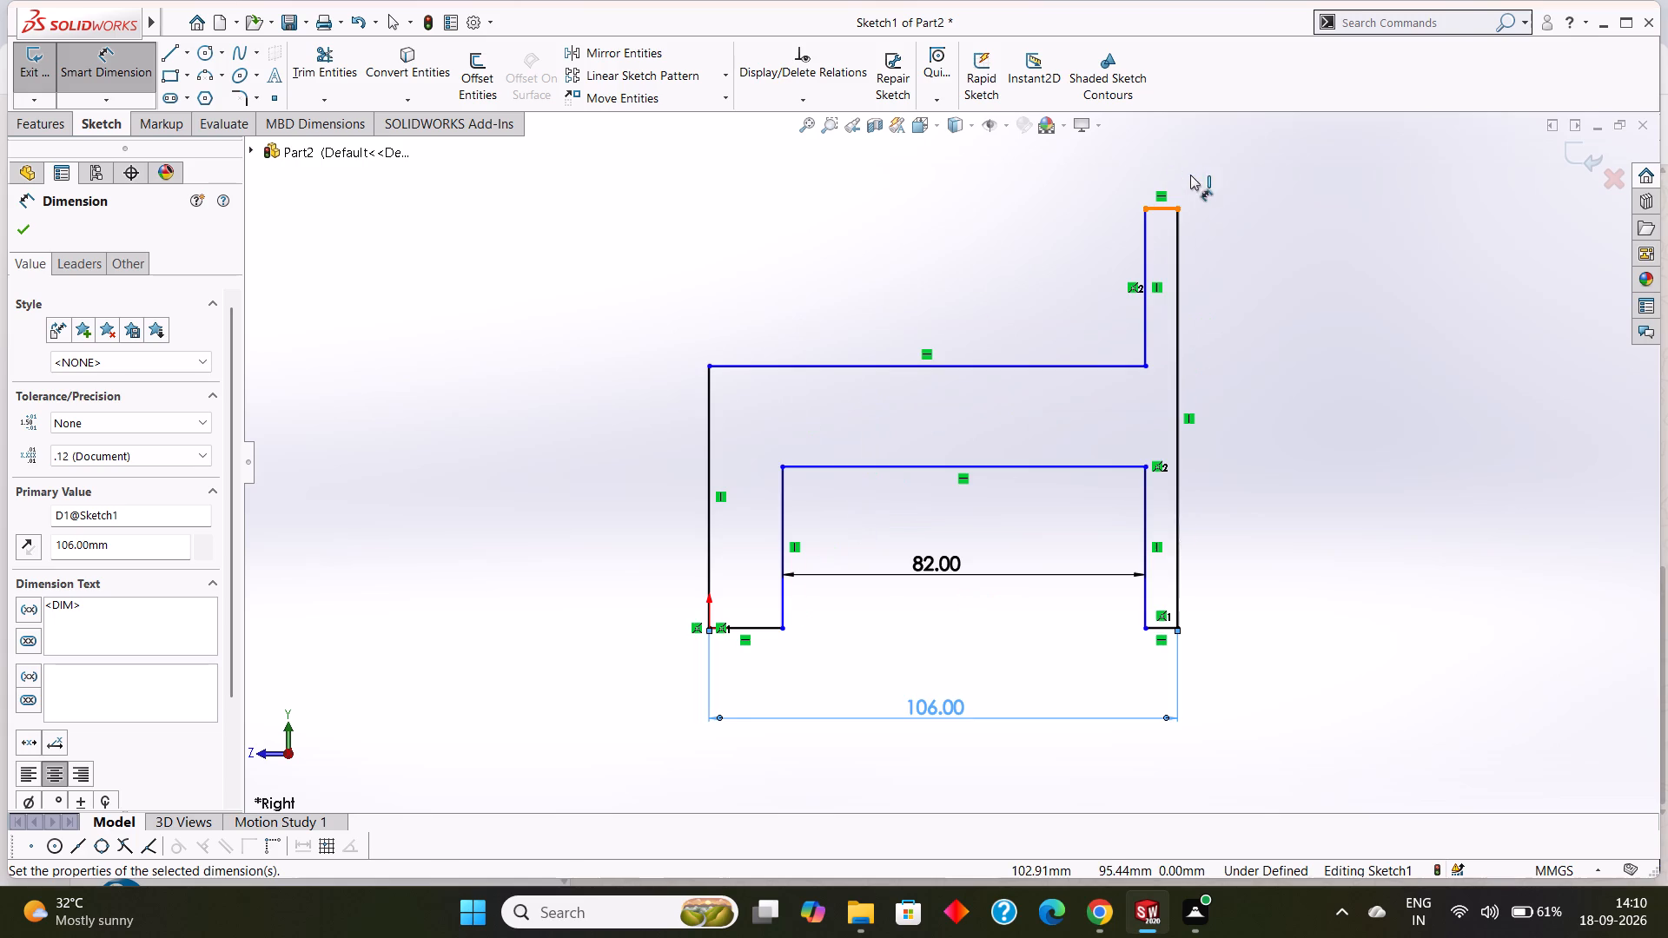
pyautogui.click(1160, 207)
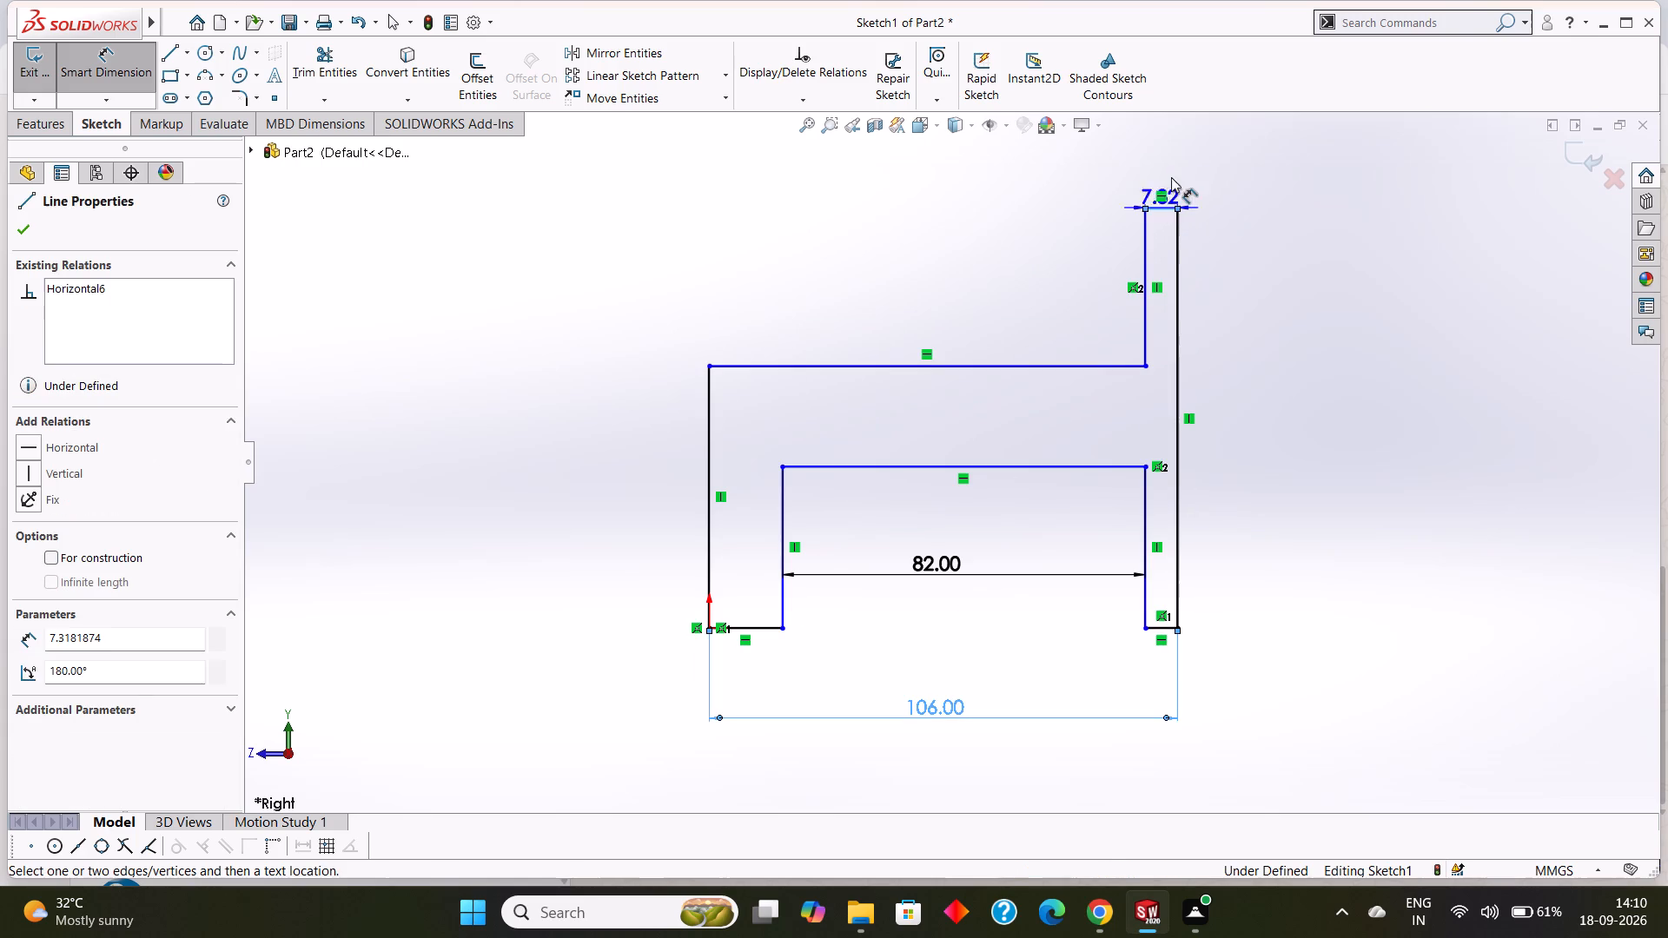
pyautogui.click(1171, 171)
pyautogui.write('12')
pyautogui.press('Return')
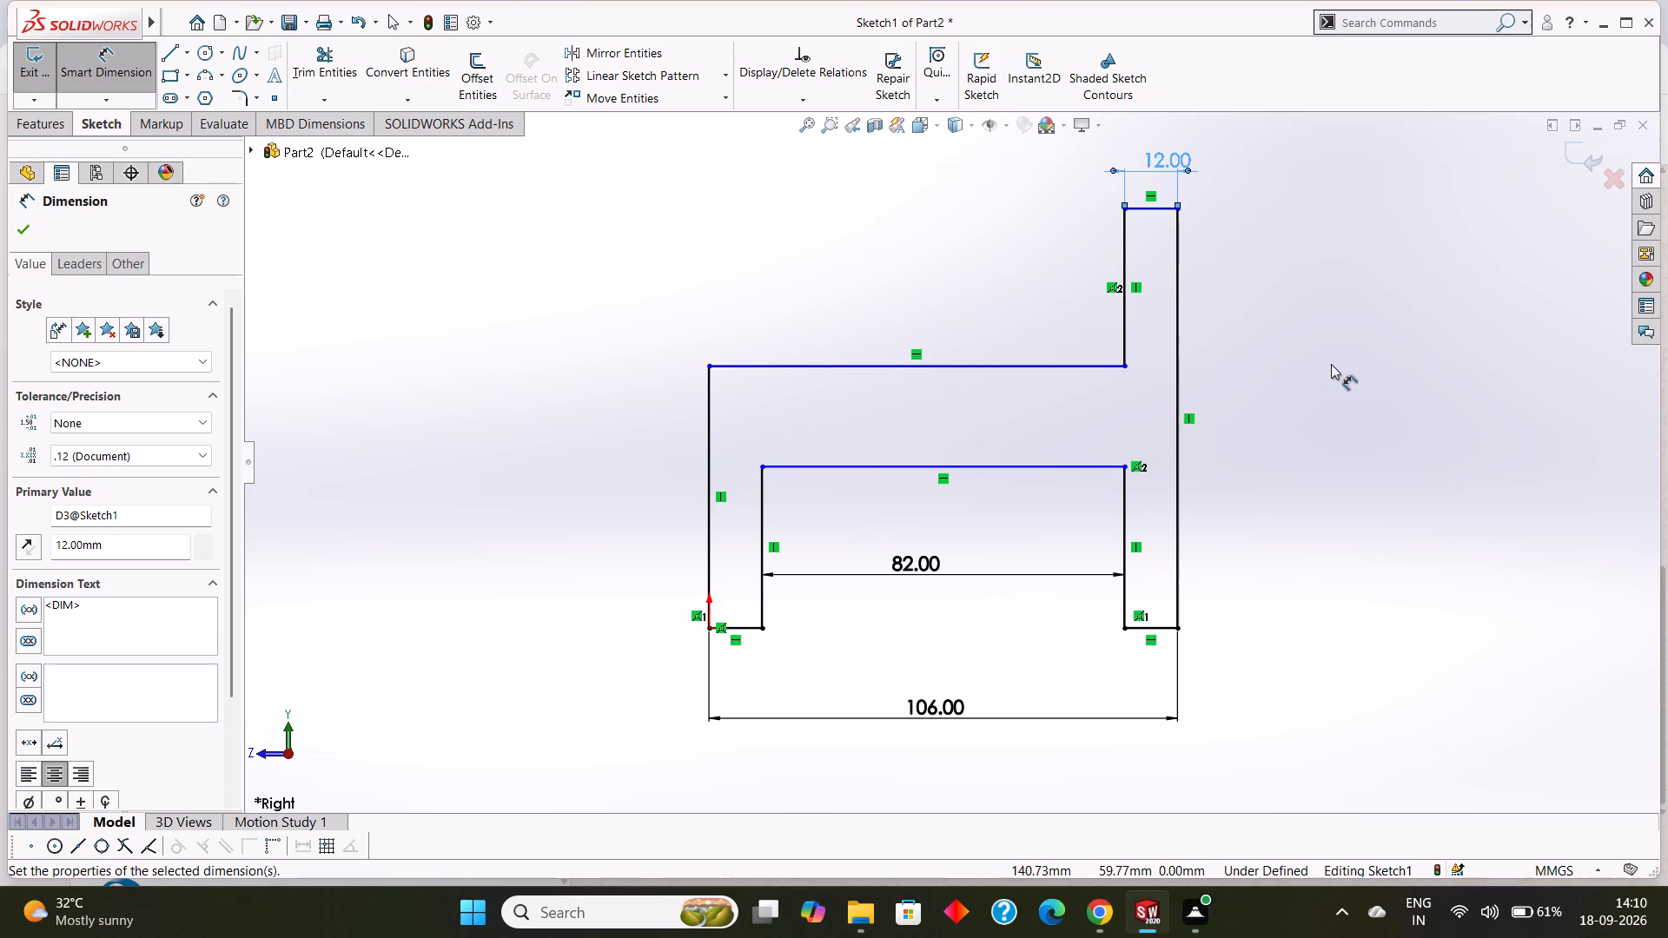
# Dimension the tall outer vertical edge of the profile and set it to 70 mm.
pyautogui.click(1180, 281)
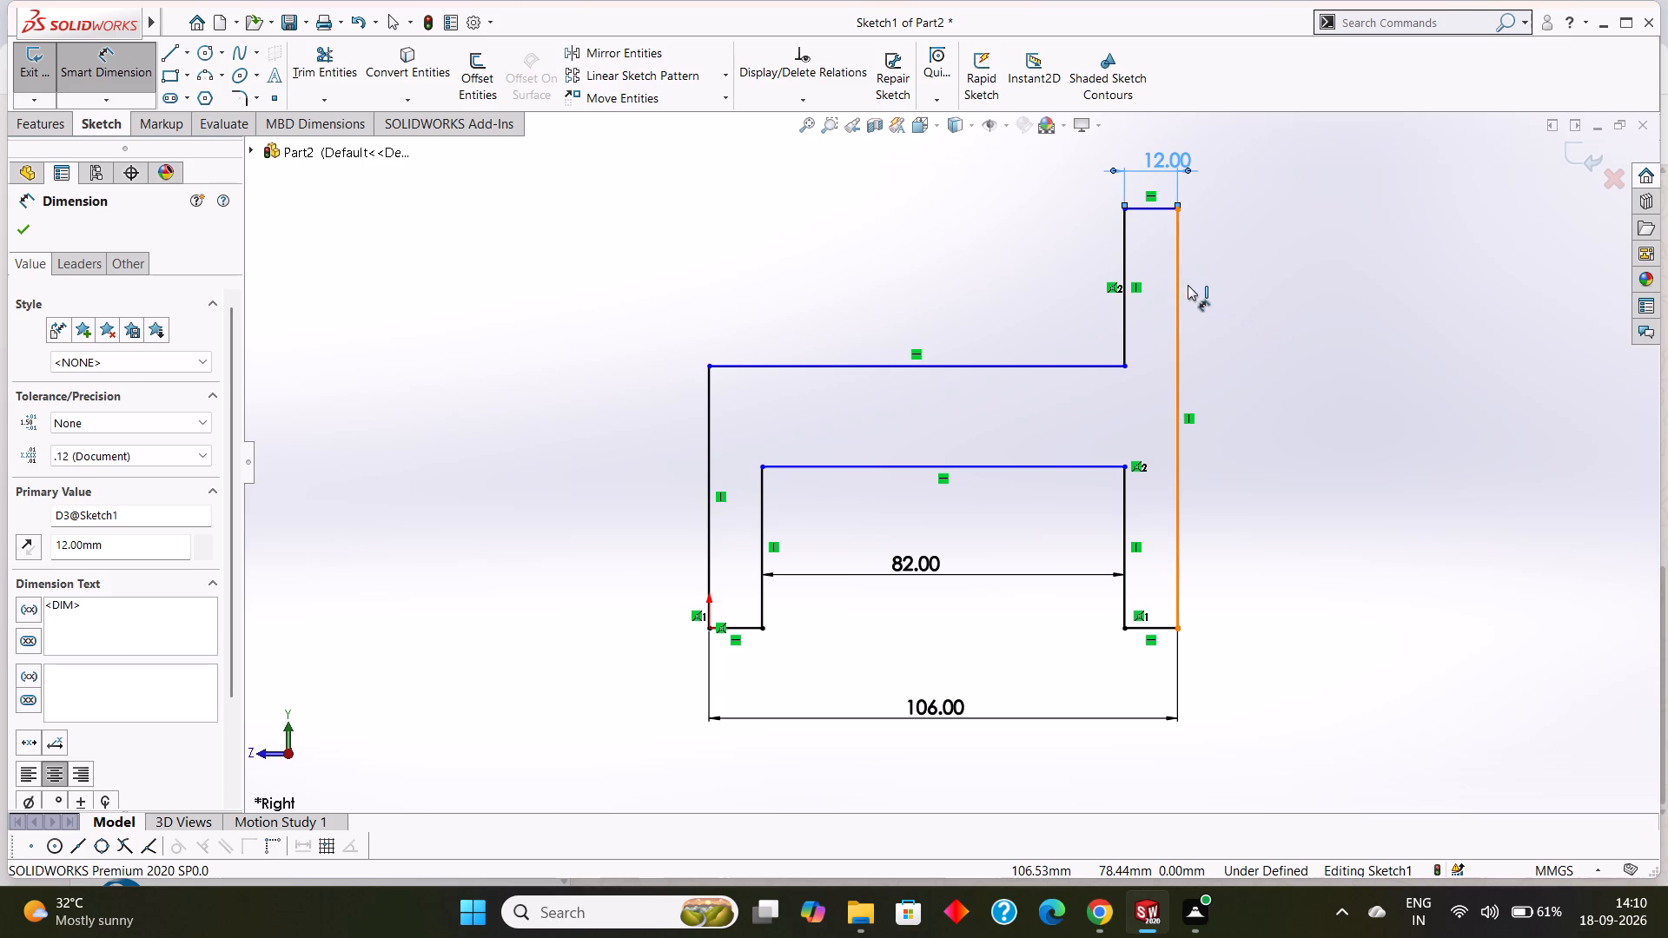
pyautogui.click(1280, 298)
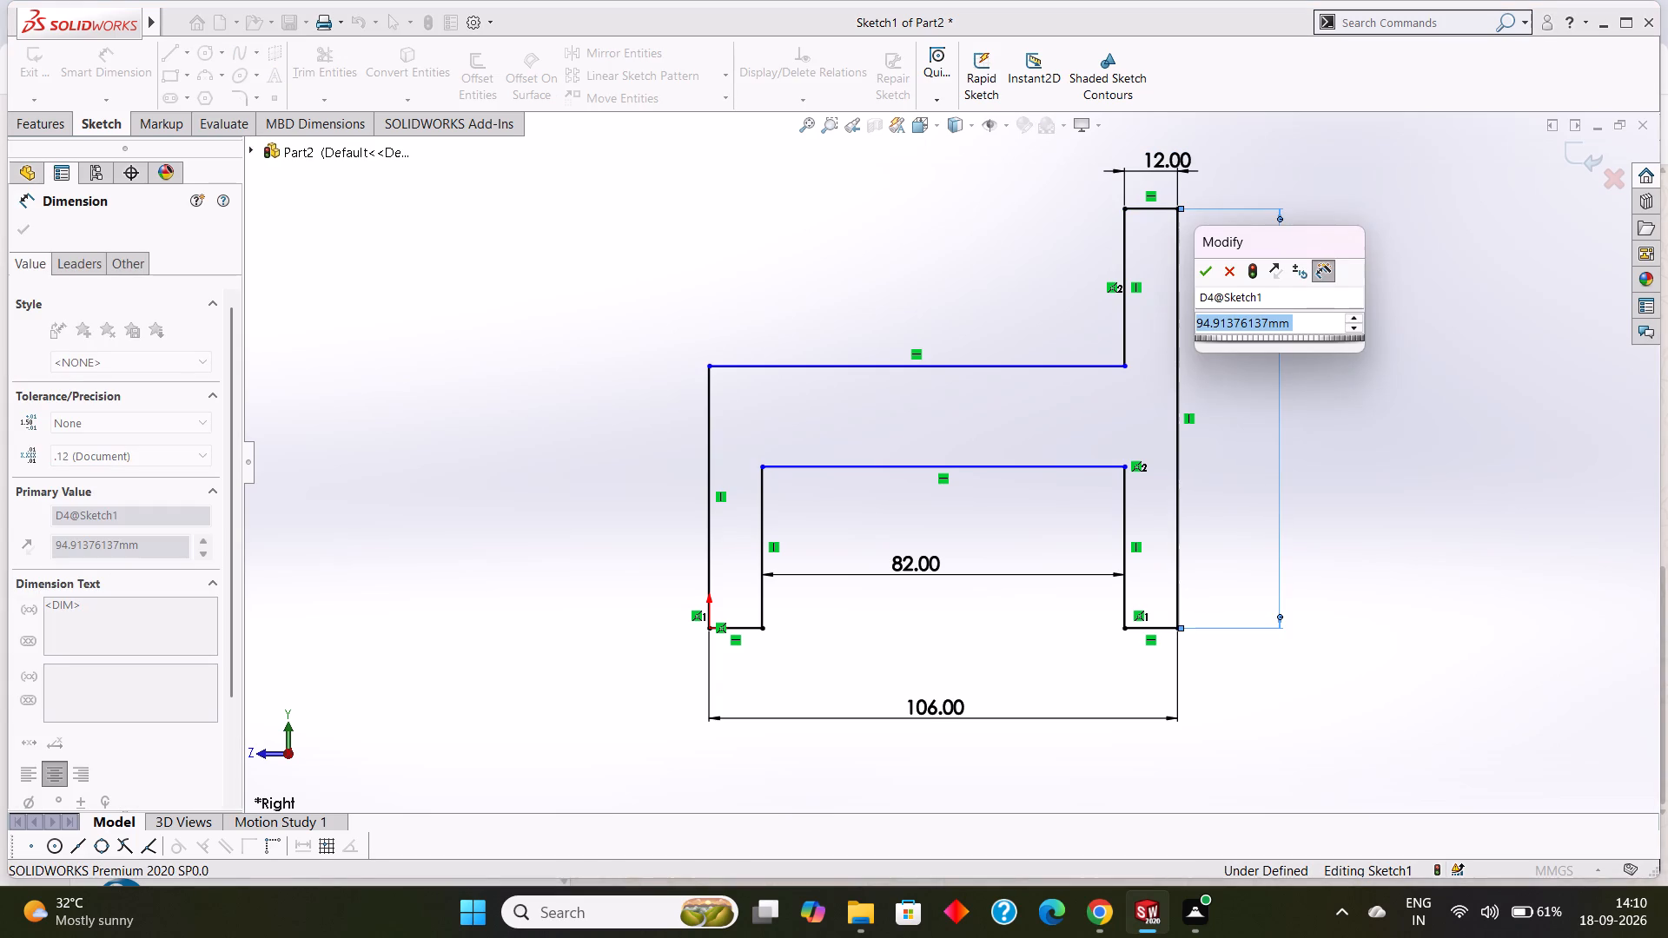
pyautogui.write('70')
pyautogui.press('Return')
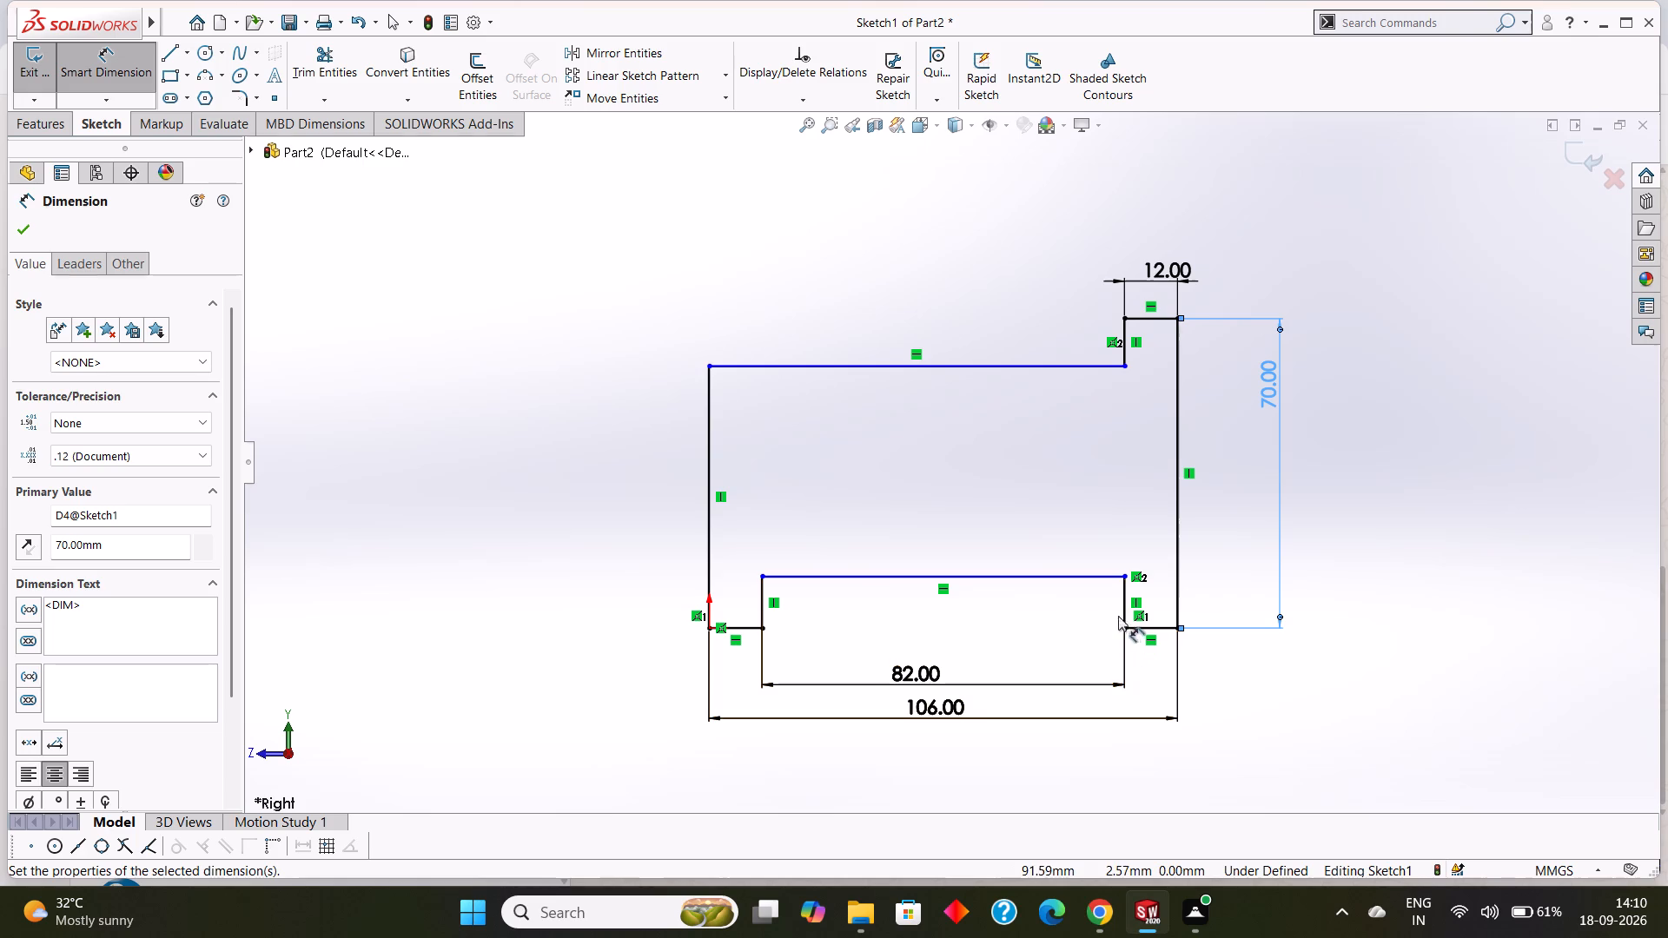
# Dimension the lower inner vertical edge beside the tall upright and set its height to 24 mm.
pyautogui.click(1127, 591)
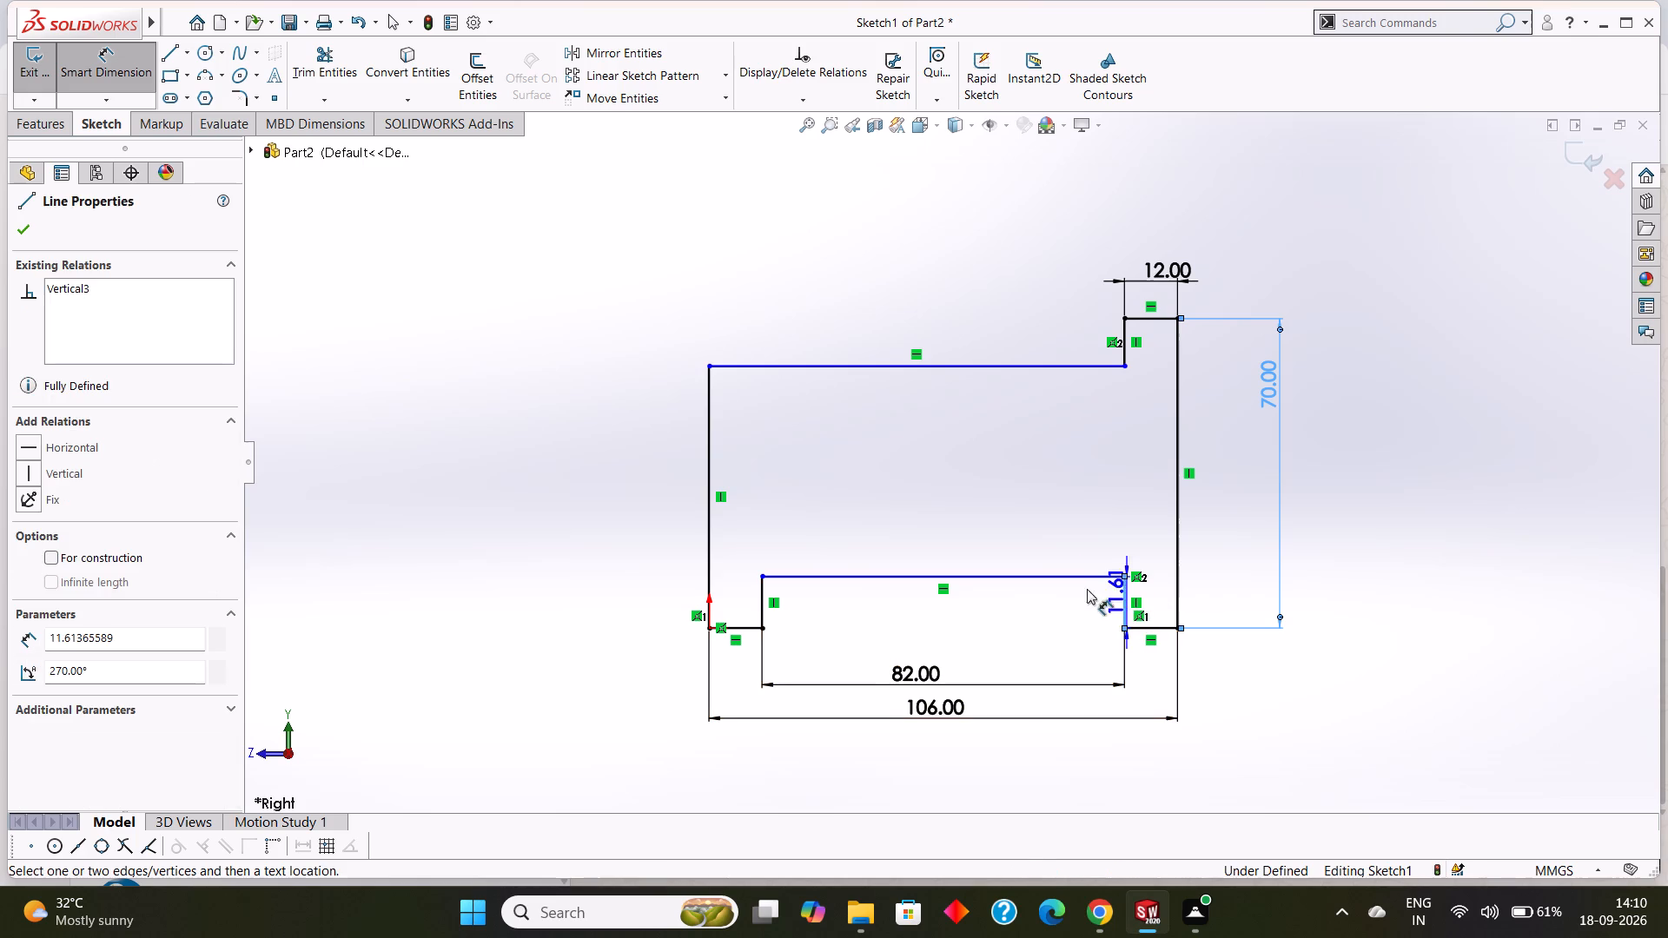
pyautogui.click(1076, 589)
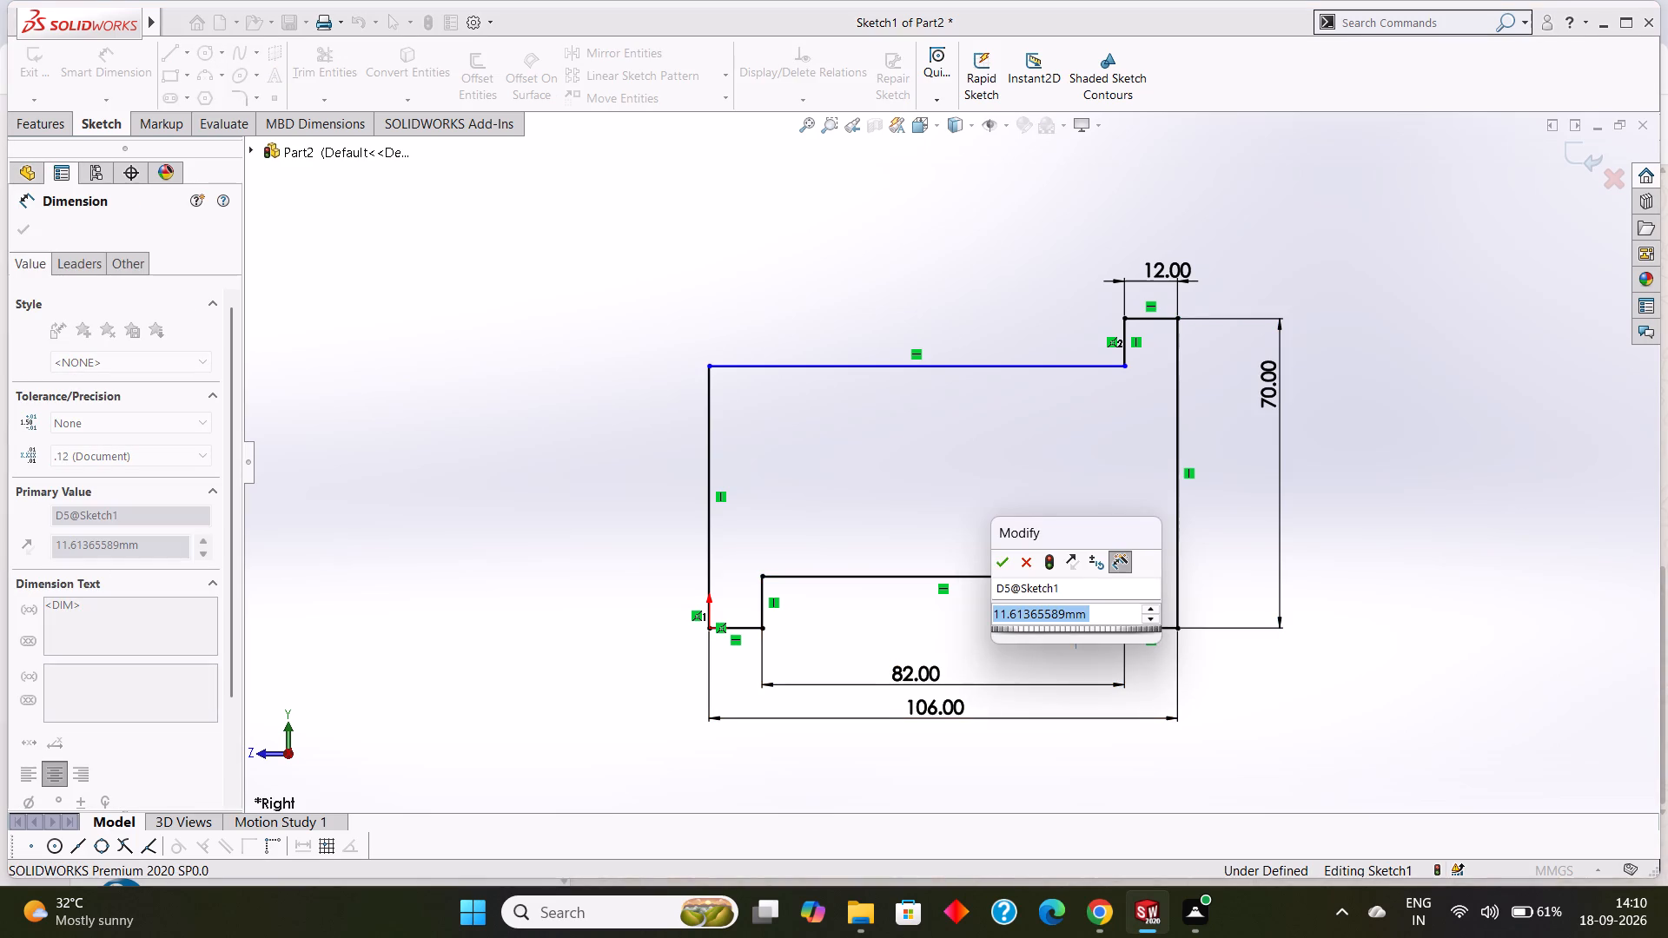
pyautogui.write('24')
pyautogui.press('Return')
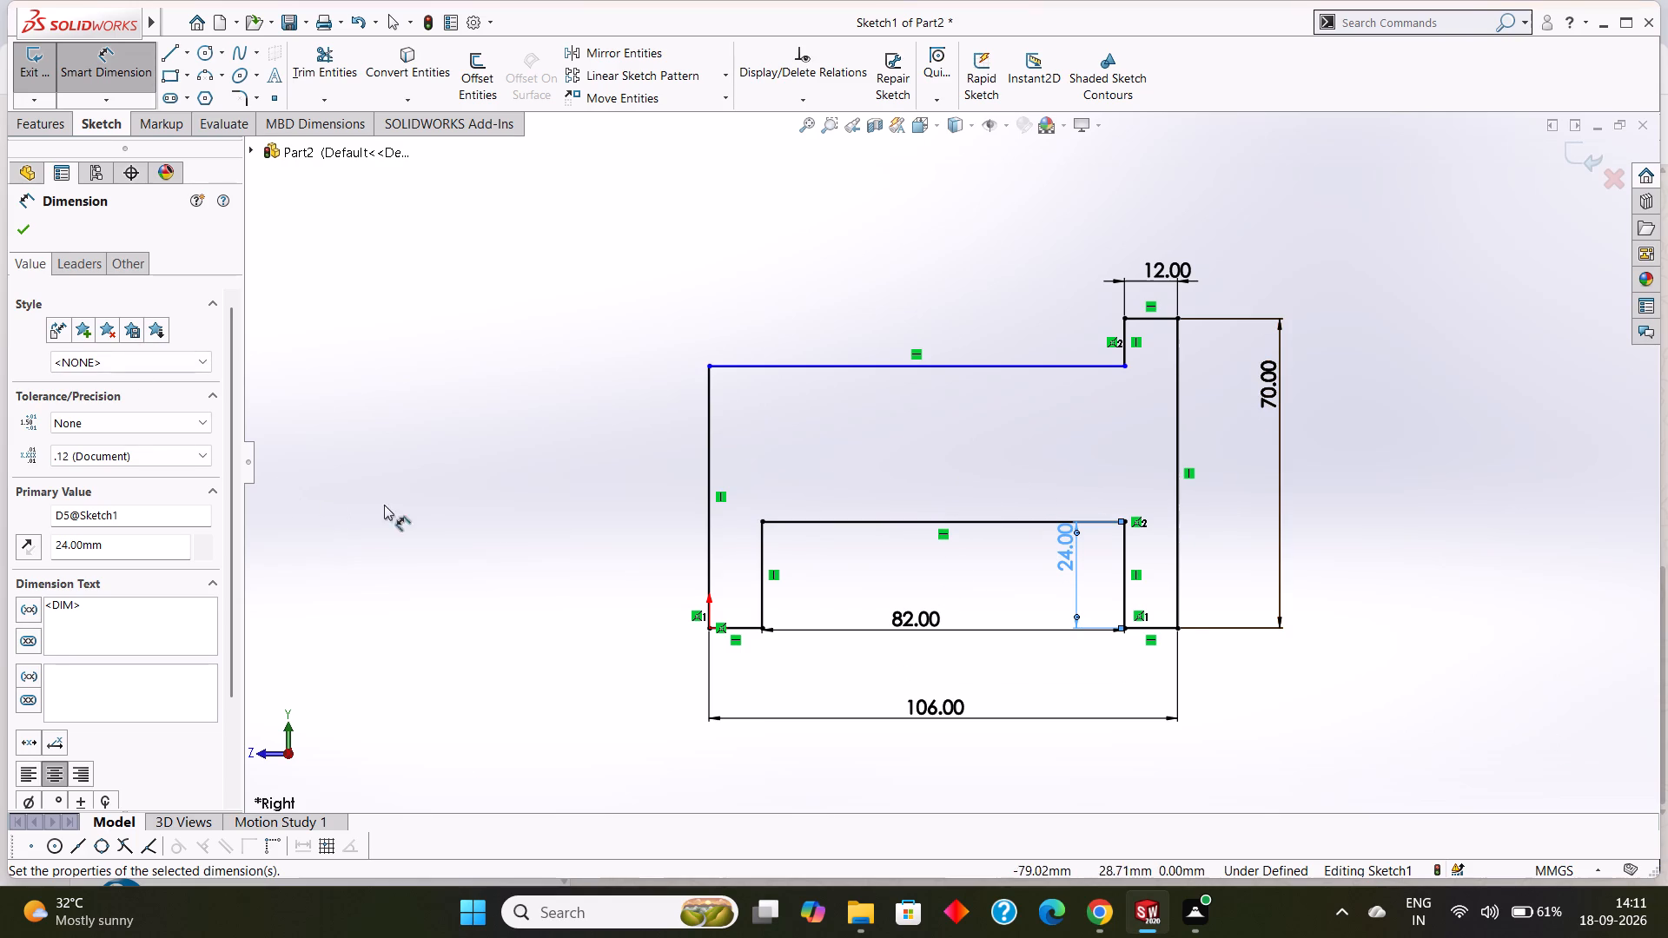
# Dimension the outer vertical edge rising from the origin, set it to 36 mm, and finish dimensioning.
pyautogui.click(708, 431)
pyautogui.click(581, 431)
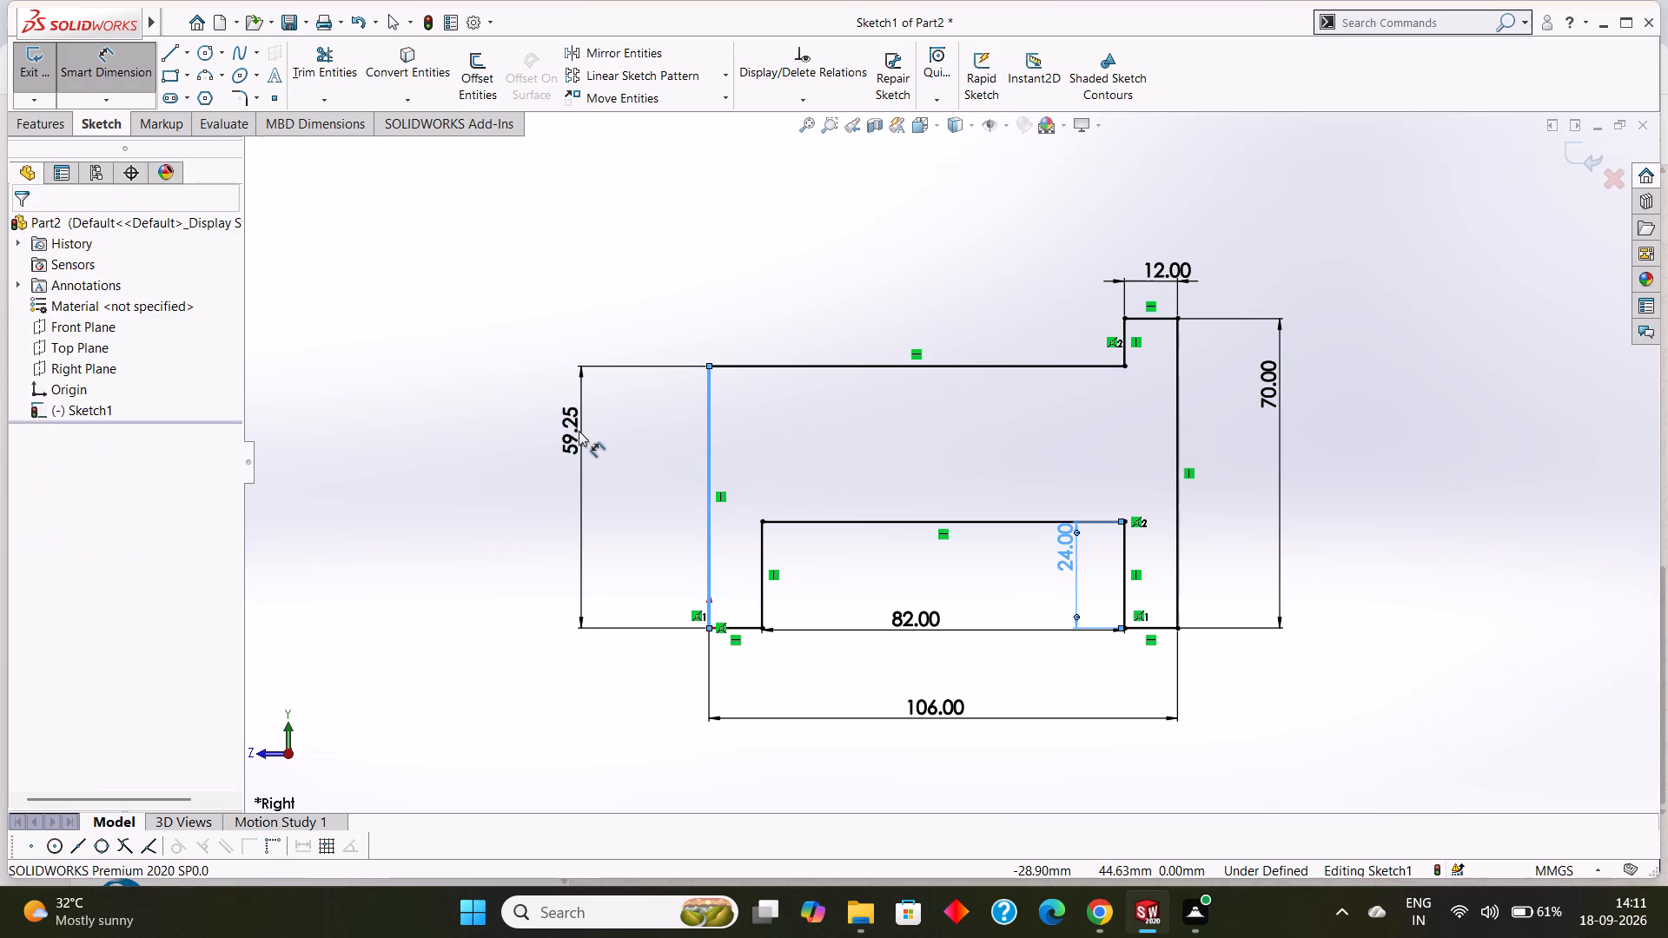
pyautogui.write('36')
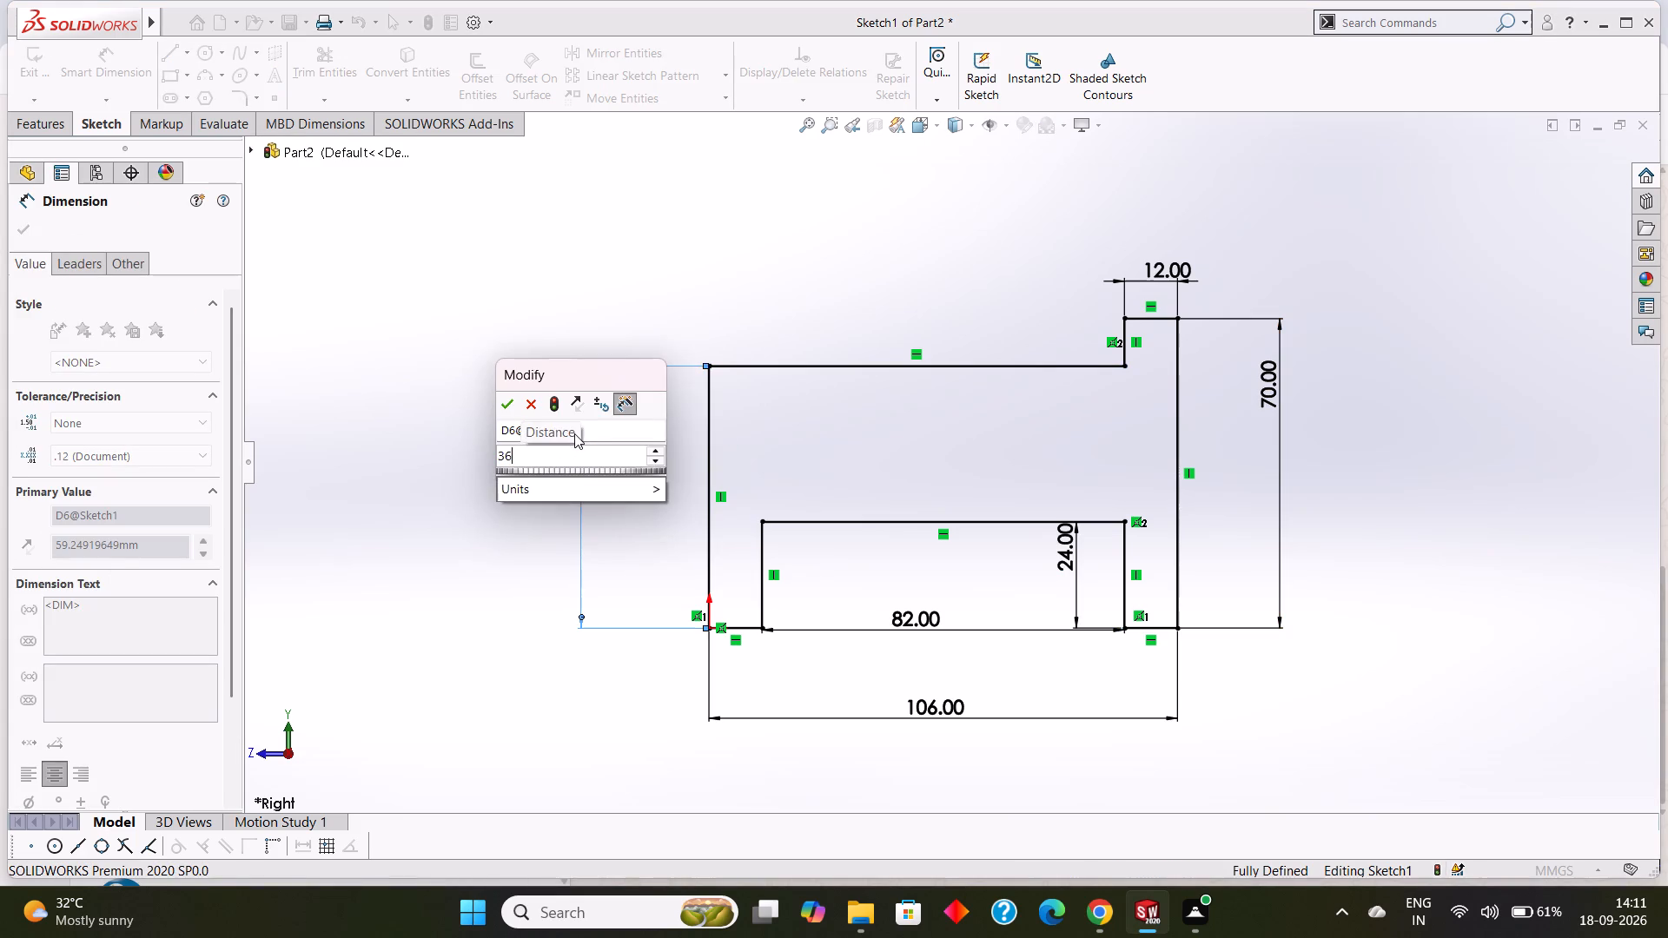
pyautogui.press('Return')
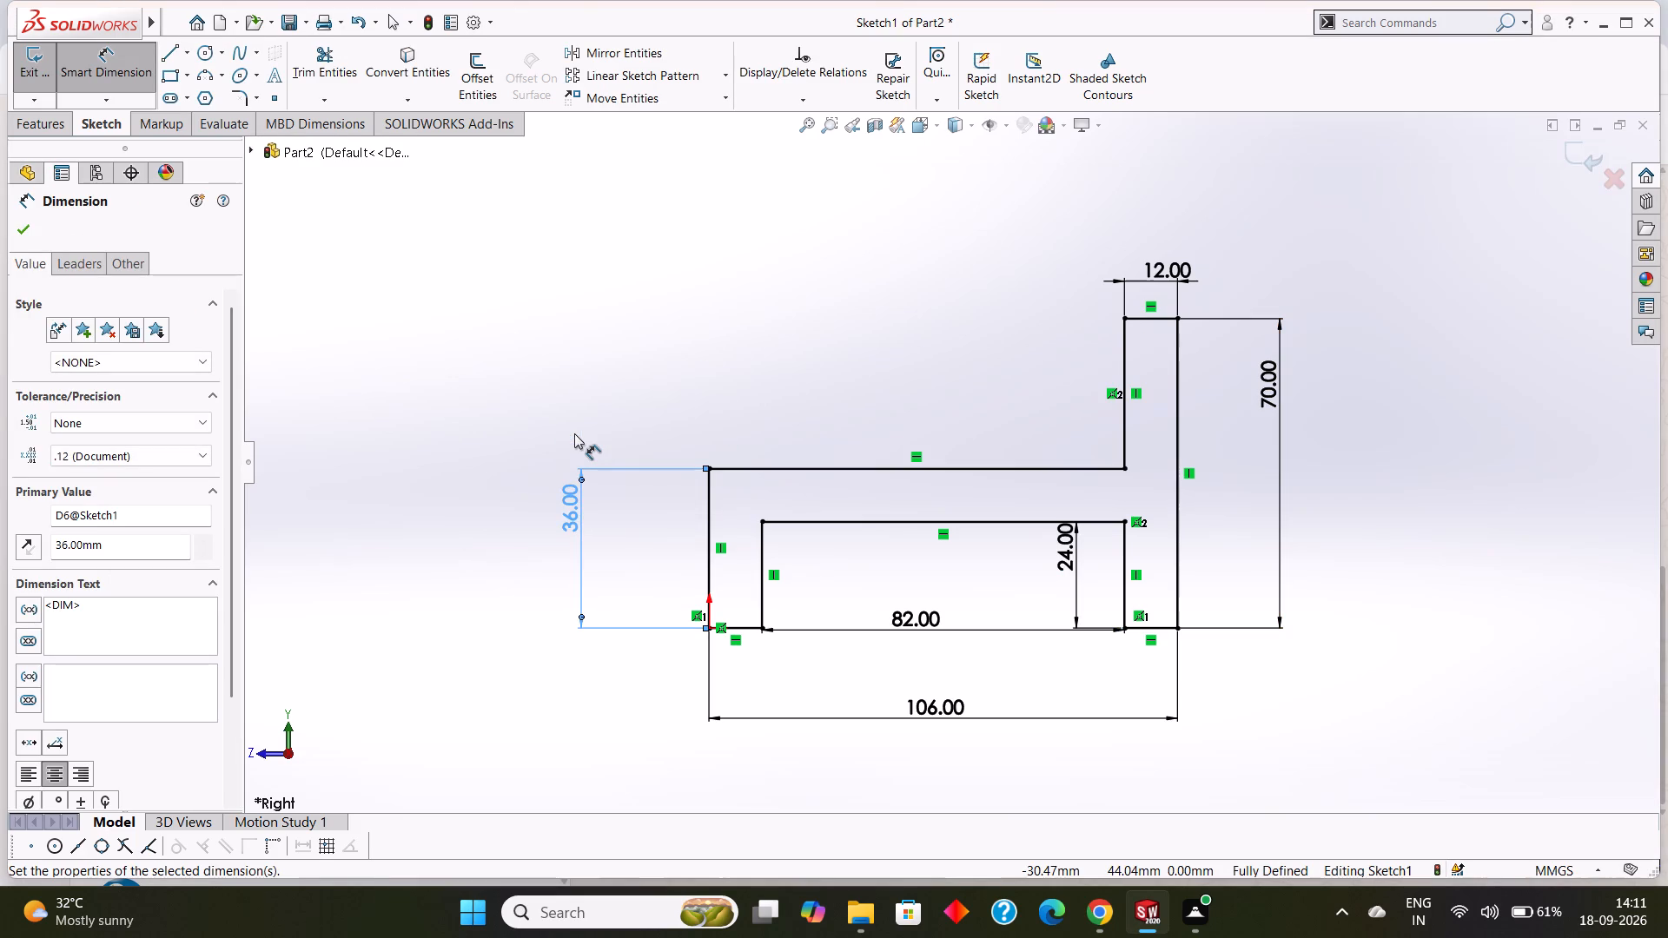
pyautogui.click(14, 222)
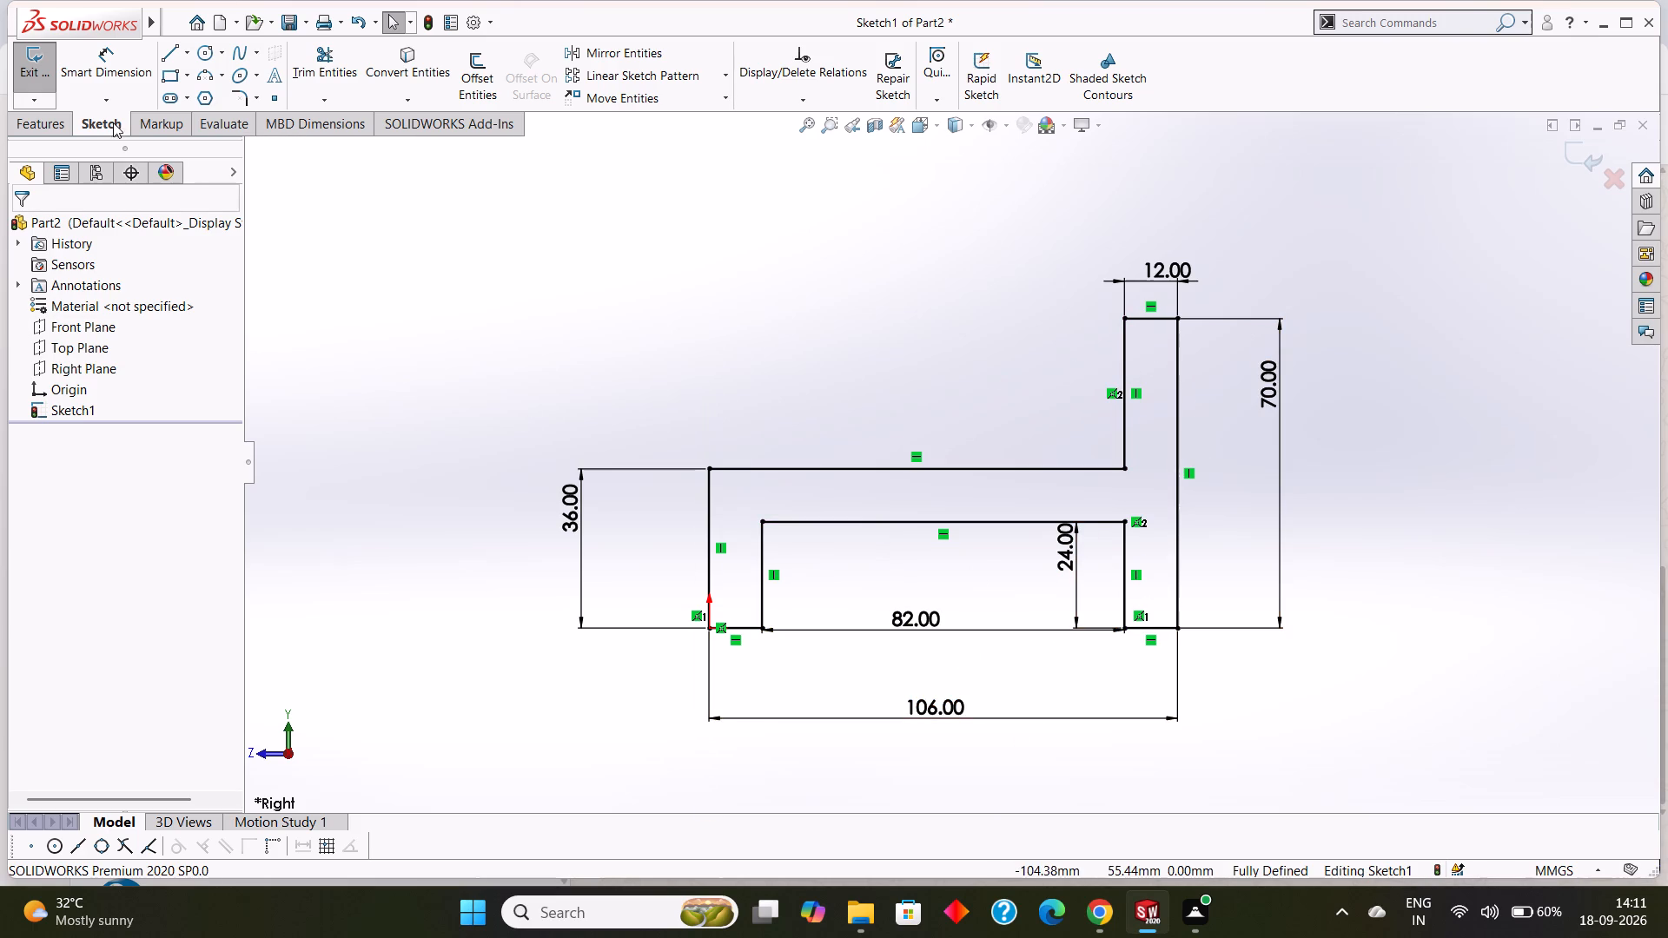
# Start a Boss-Extrude of the profile with the Mid Plane end condition and a depth of 41 mm.
pyautogui.click(41, 125)
pyautogui.click(43, 87)
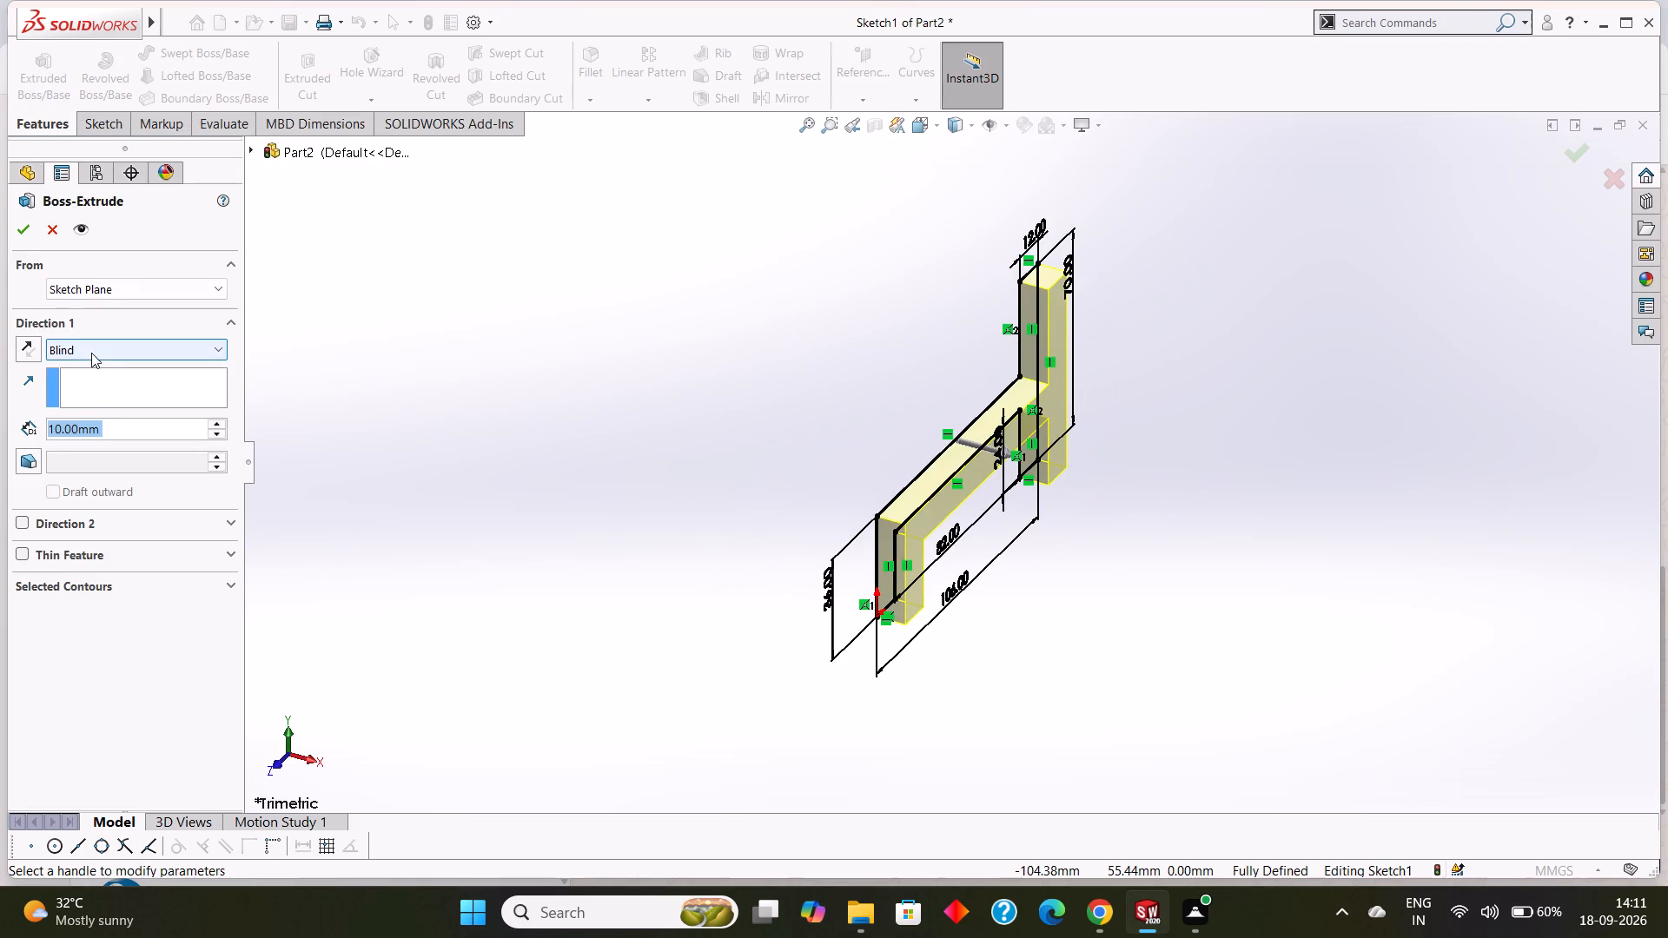
pyautogui.click(92, 350)
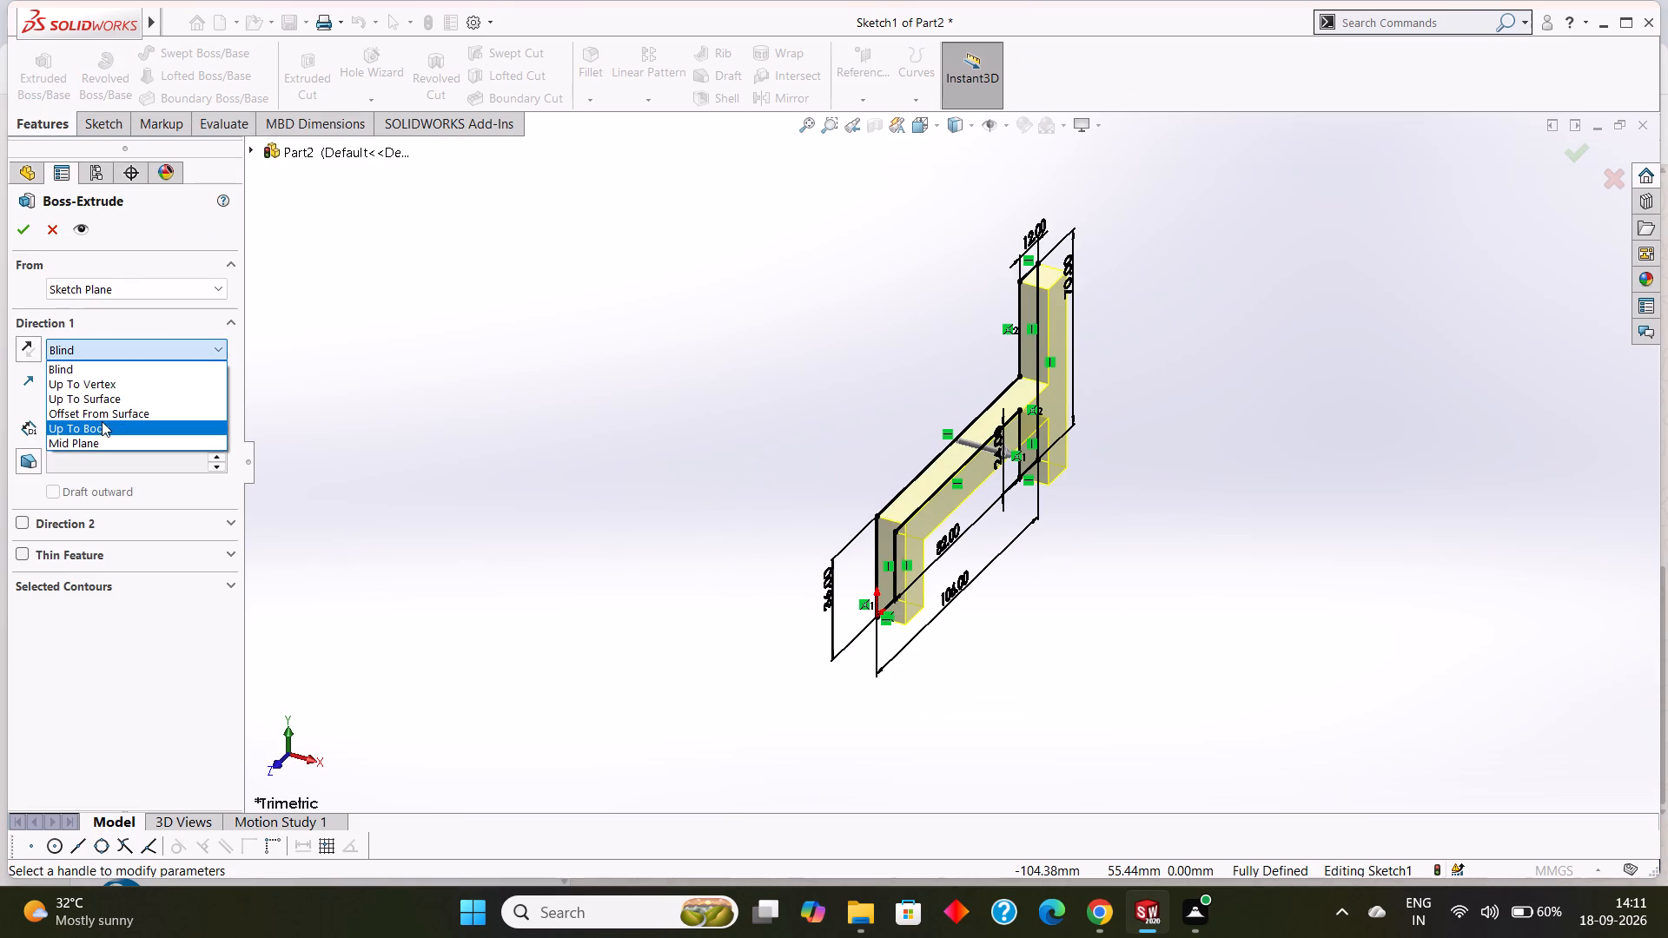
pyautogui.click(89, 443)
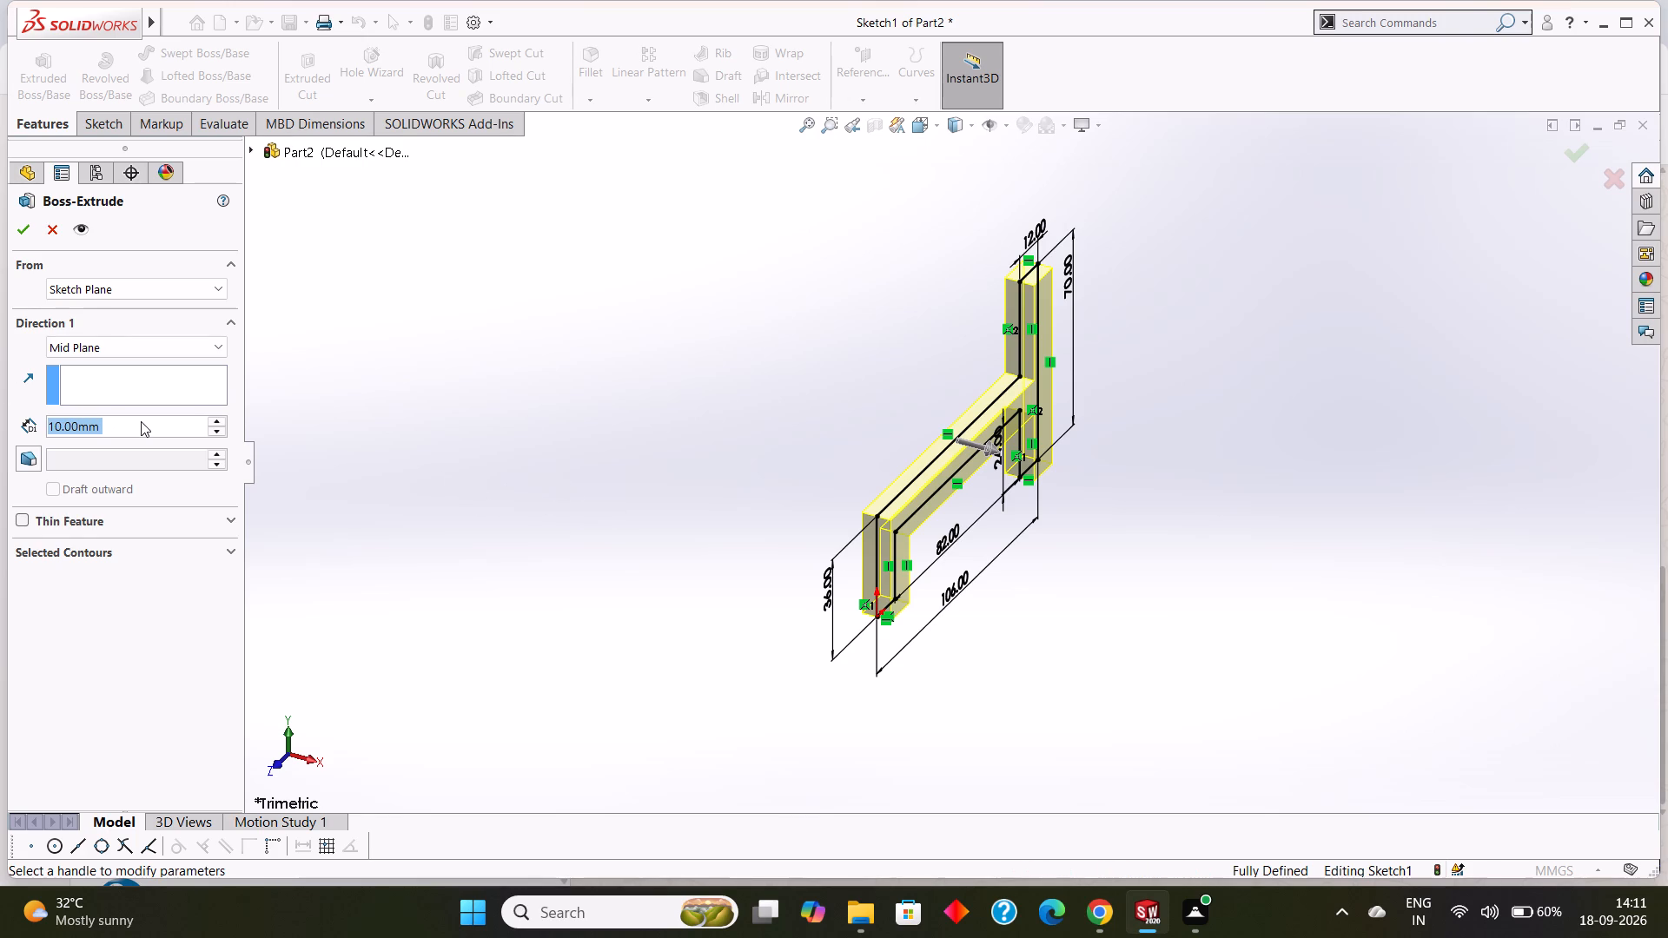
pyautogui.write('41')
pyautogui.press('Return')
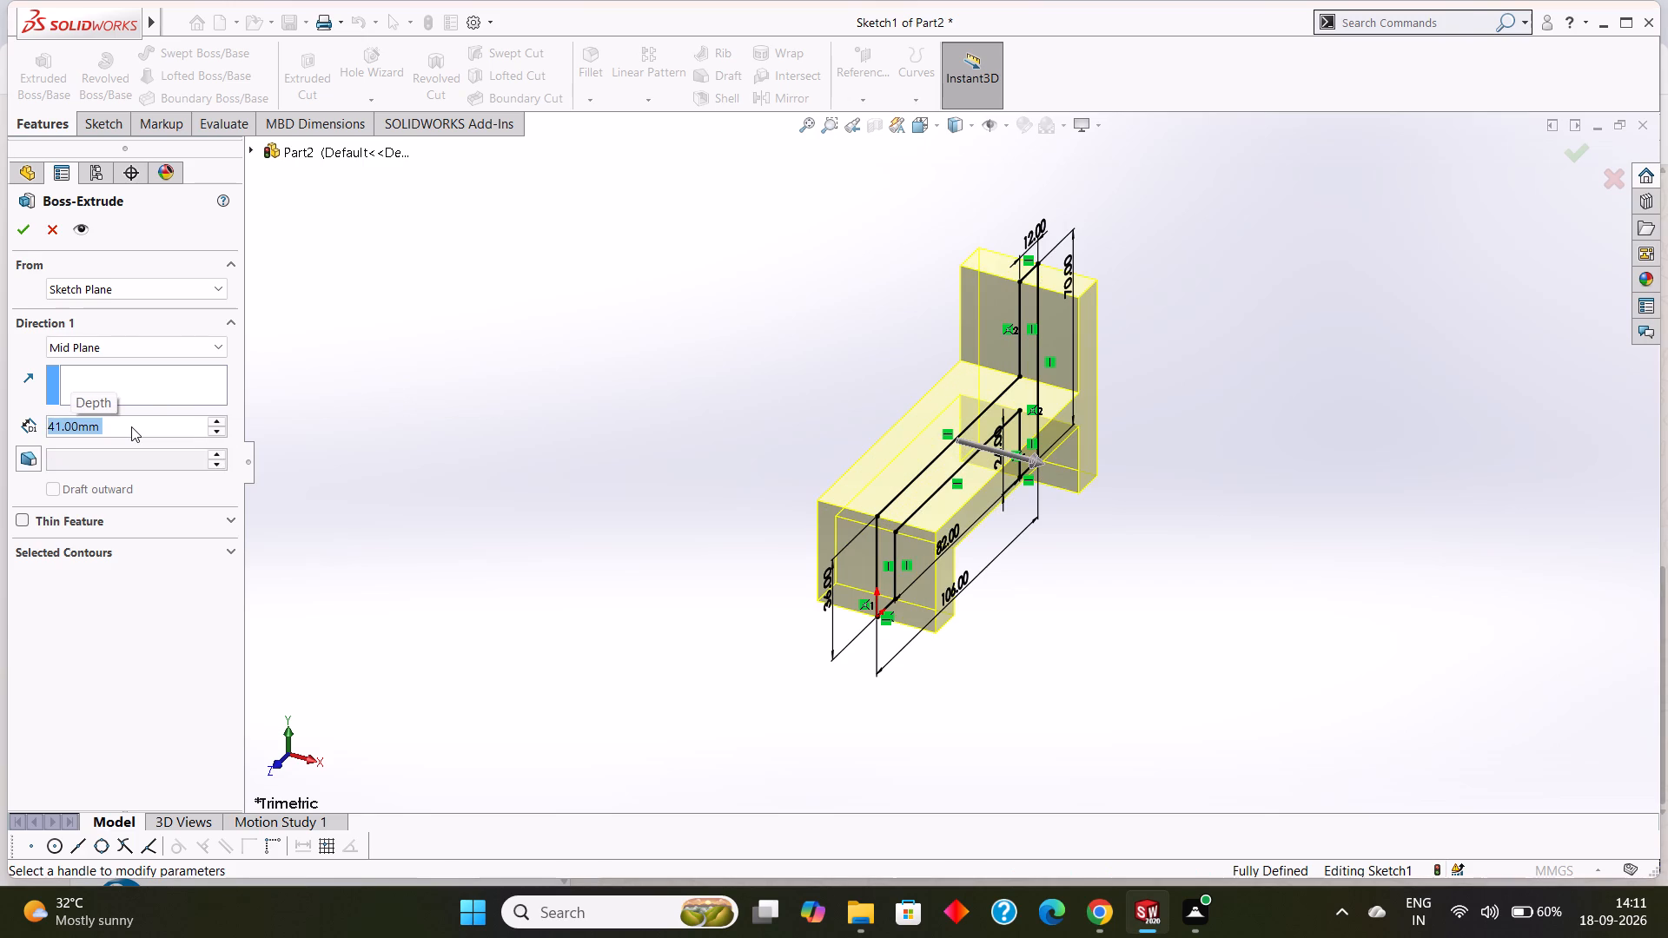
# Change the extrusion to the Blind end condition with a depth of 82 mm and accept it.
pyautogui.click(118, 350)
pyautogui.click(130, 364)
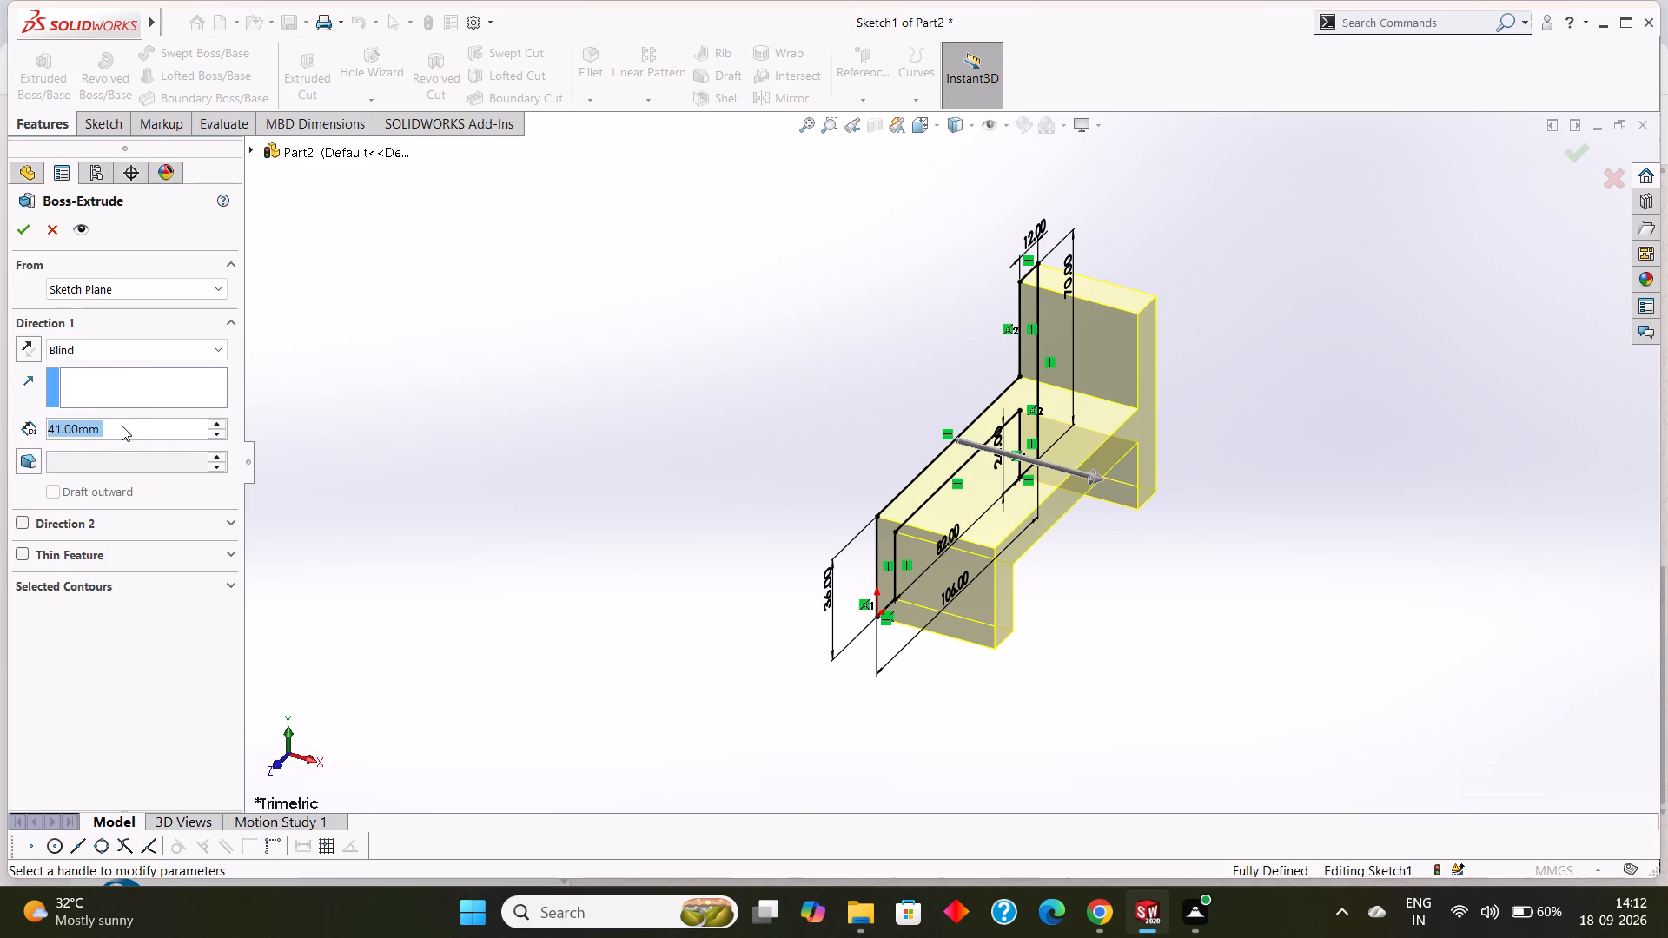
pyautogui.click(122, 426)
pyautogui.moveTo(135, 427); pyautogui.dragTo(23, 427)
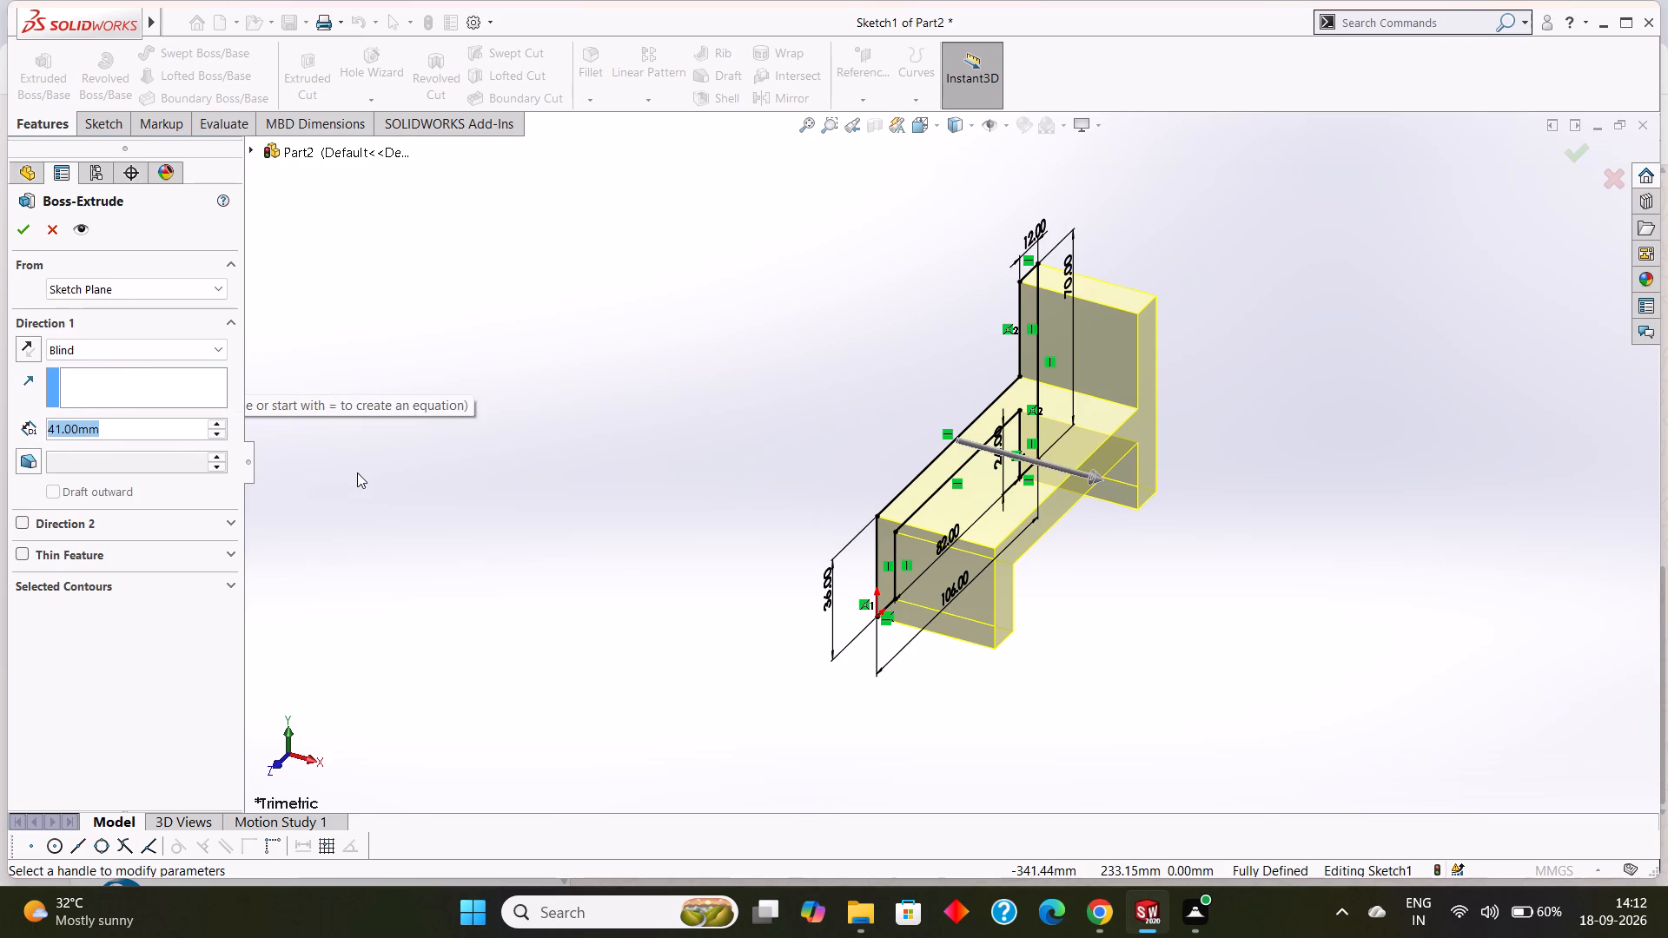
pyautogui.write('82')
pyautogui.press('Return')
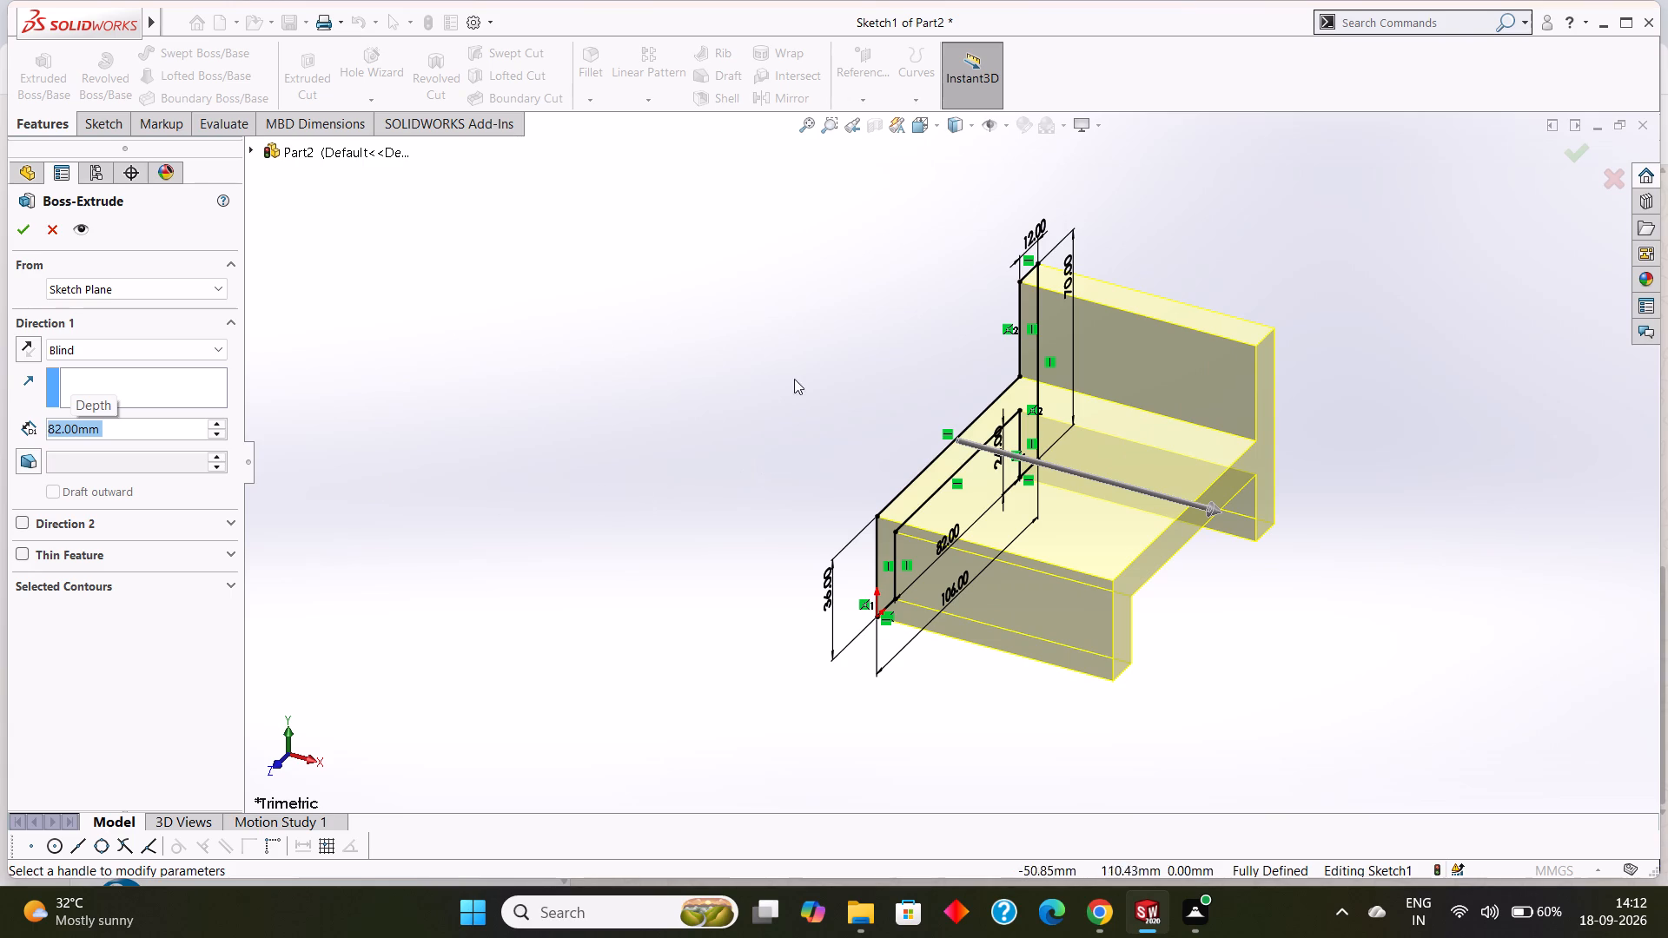
pyautogui.click(20, 231)
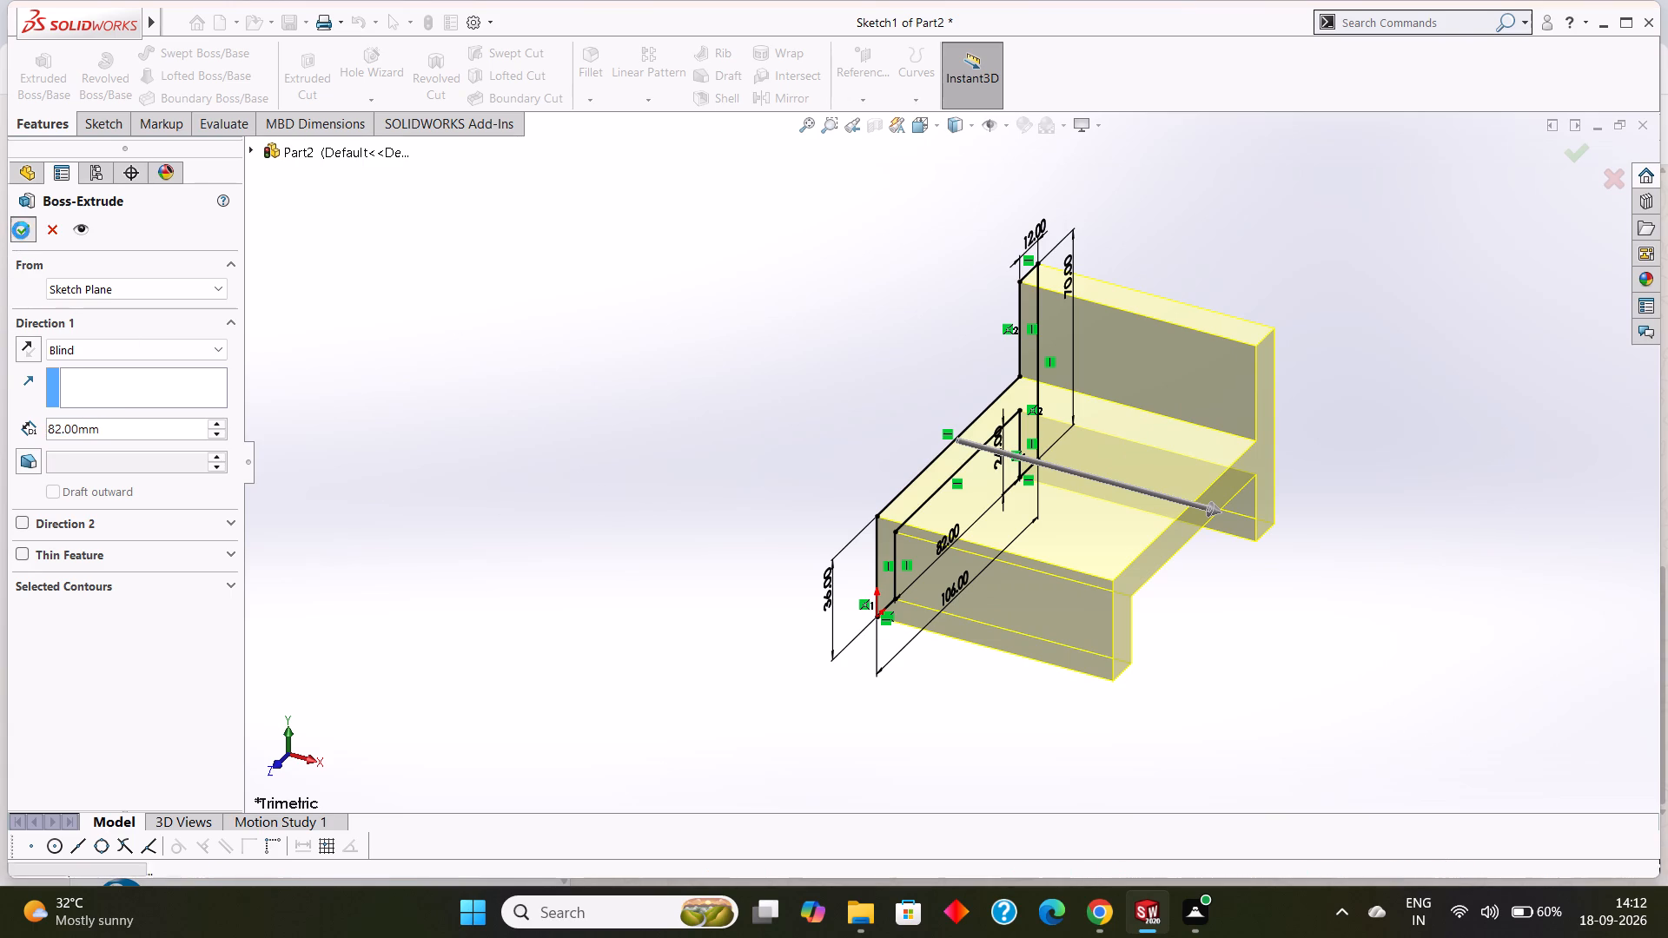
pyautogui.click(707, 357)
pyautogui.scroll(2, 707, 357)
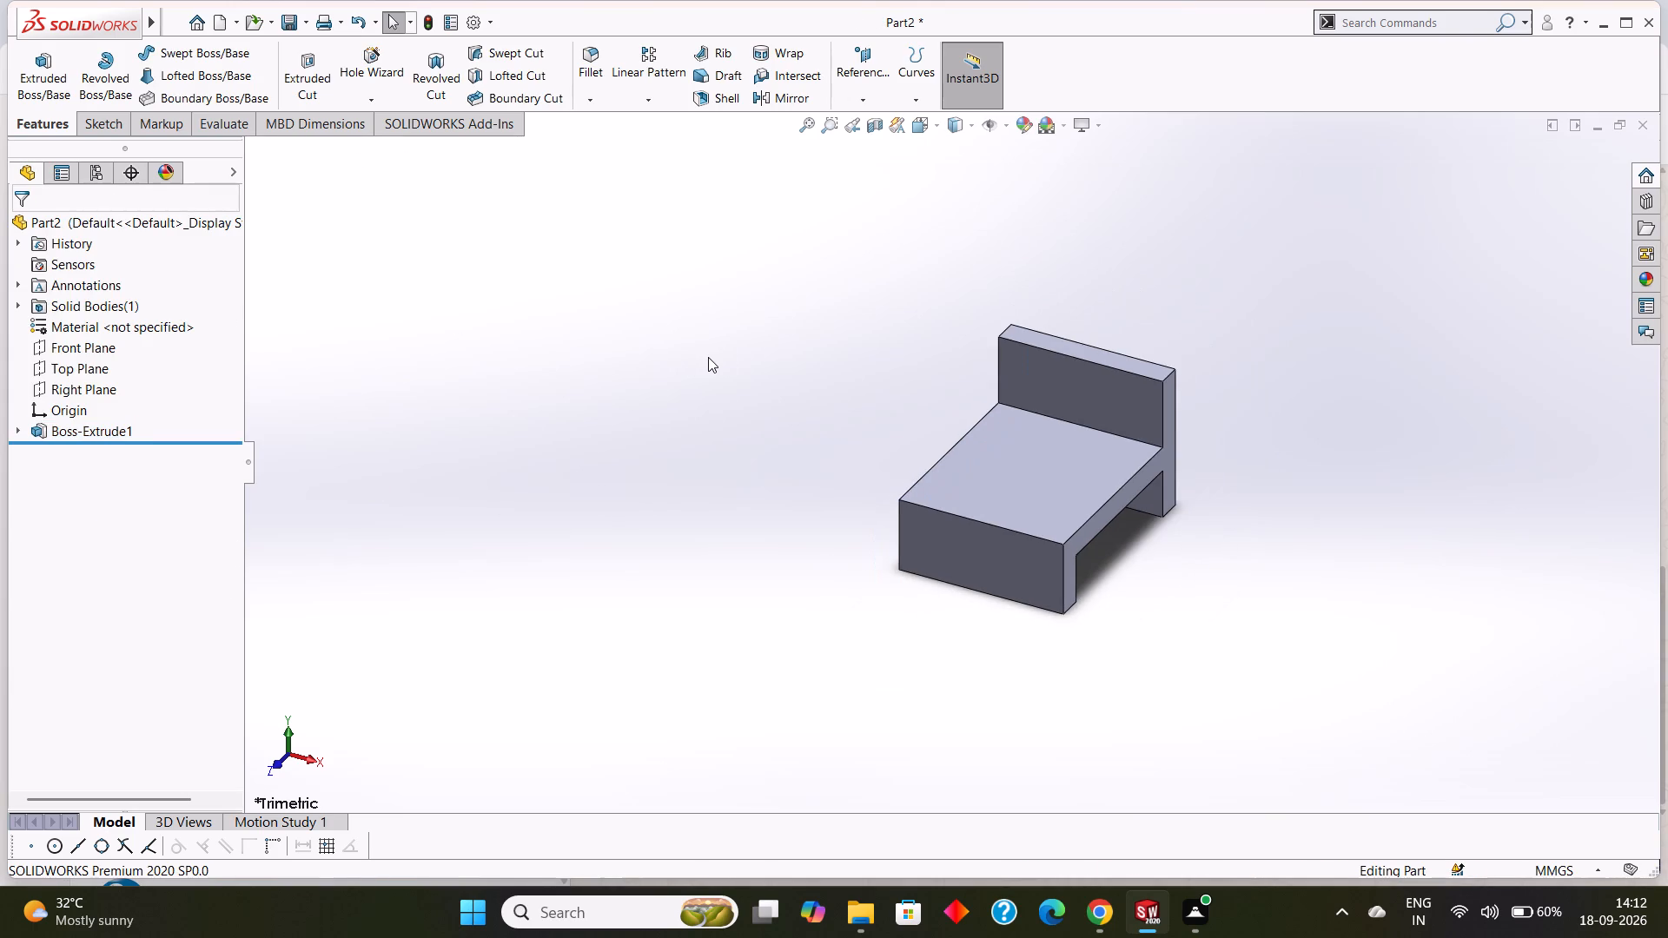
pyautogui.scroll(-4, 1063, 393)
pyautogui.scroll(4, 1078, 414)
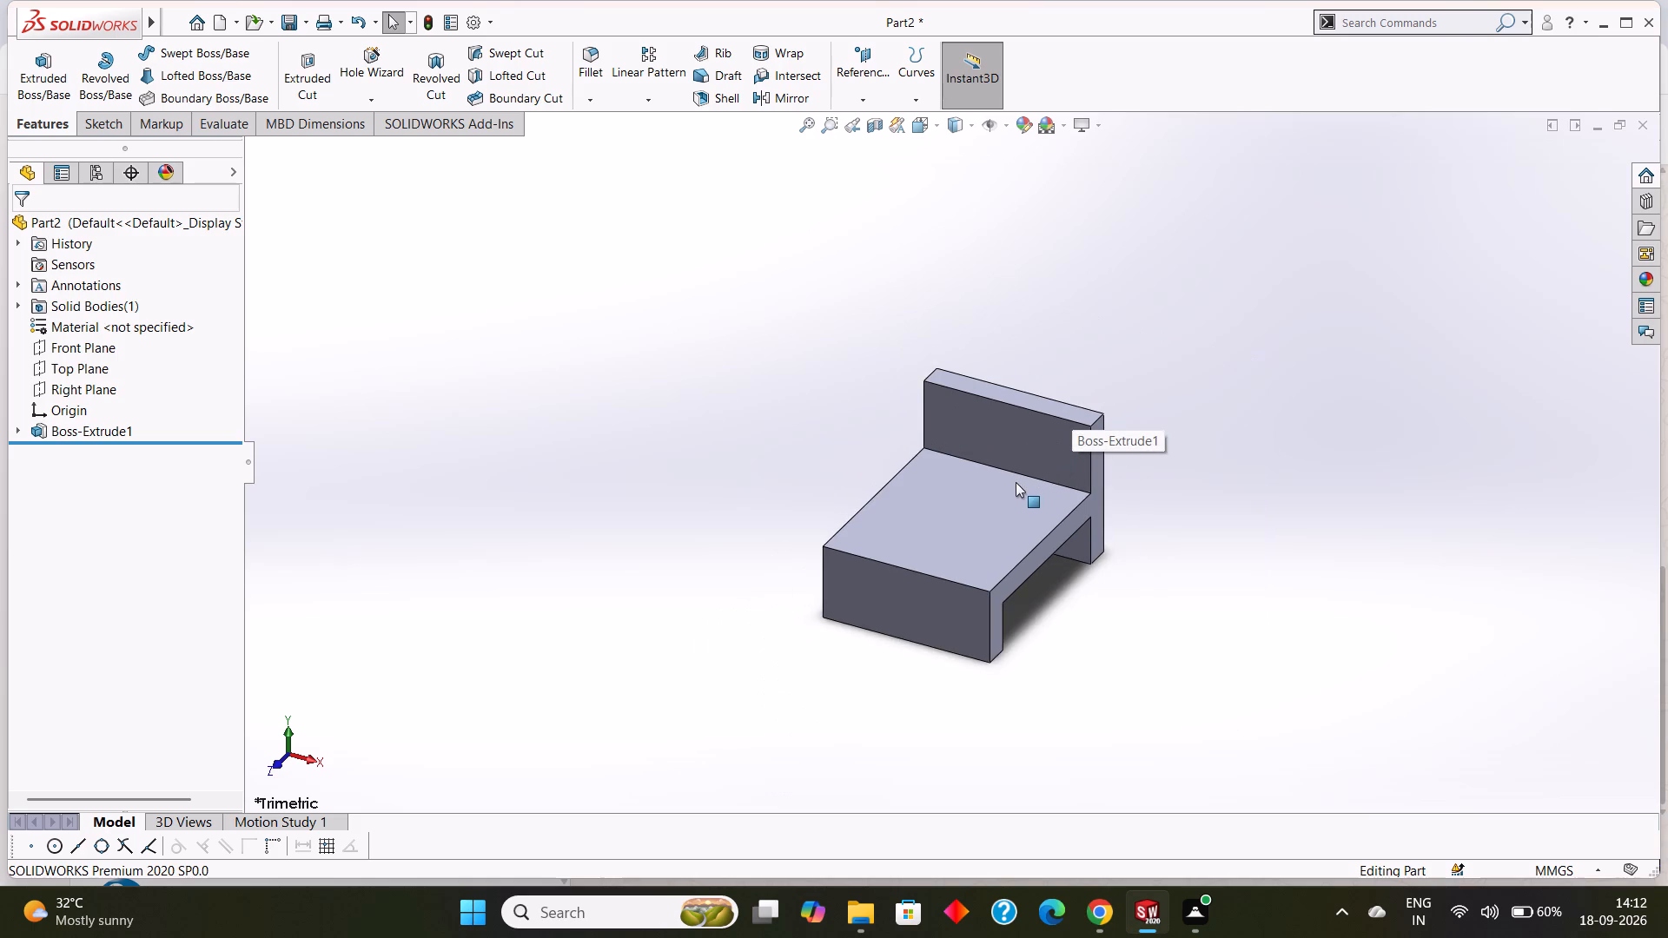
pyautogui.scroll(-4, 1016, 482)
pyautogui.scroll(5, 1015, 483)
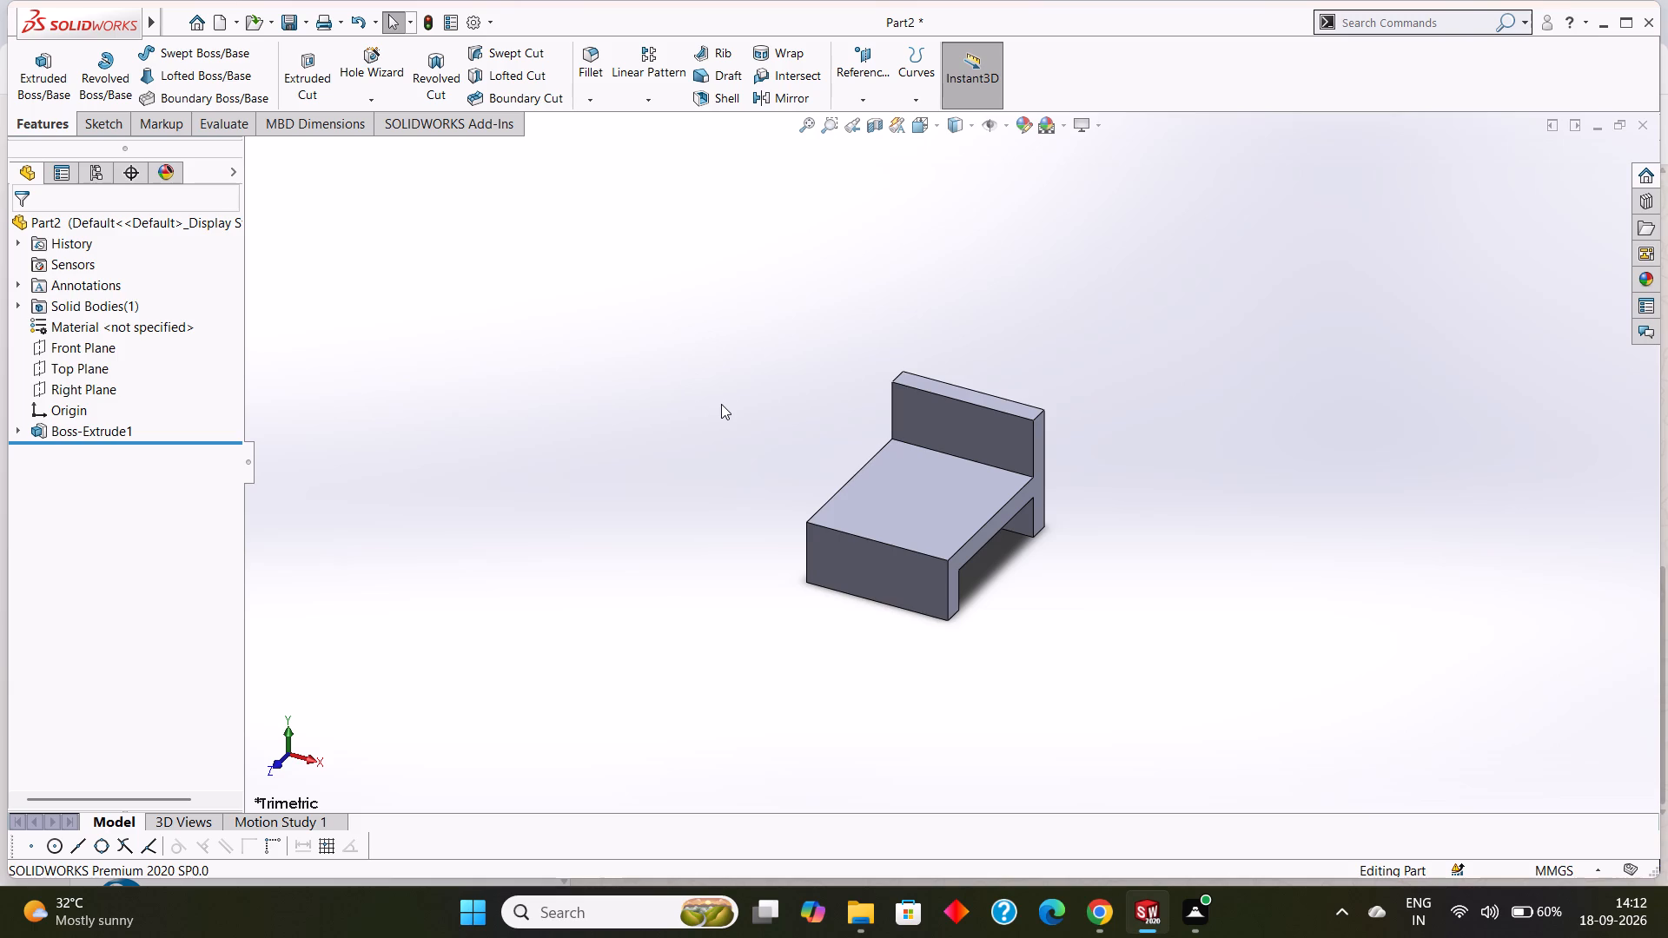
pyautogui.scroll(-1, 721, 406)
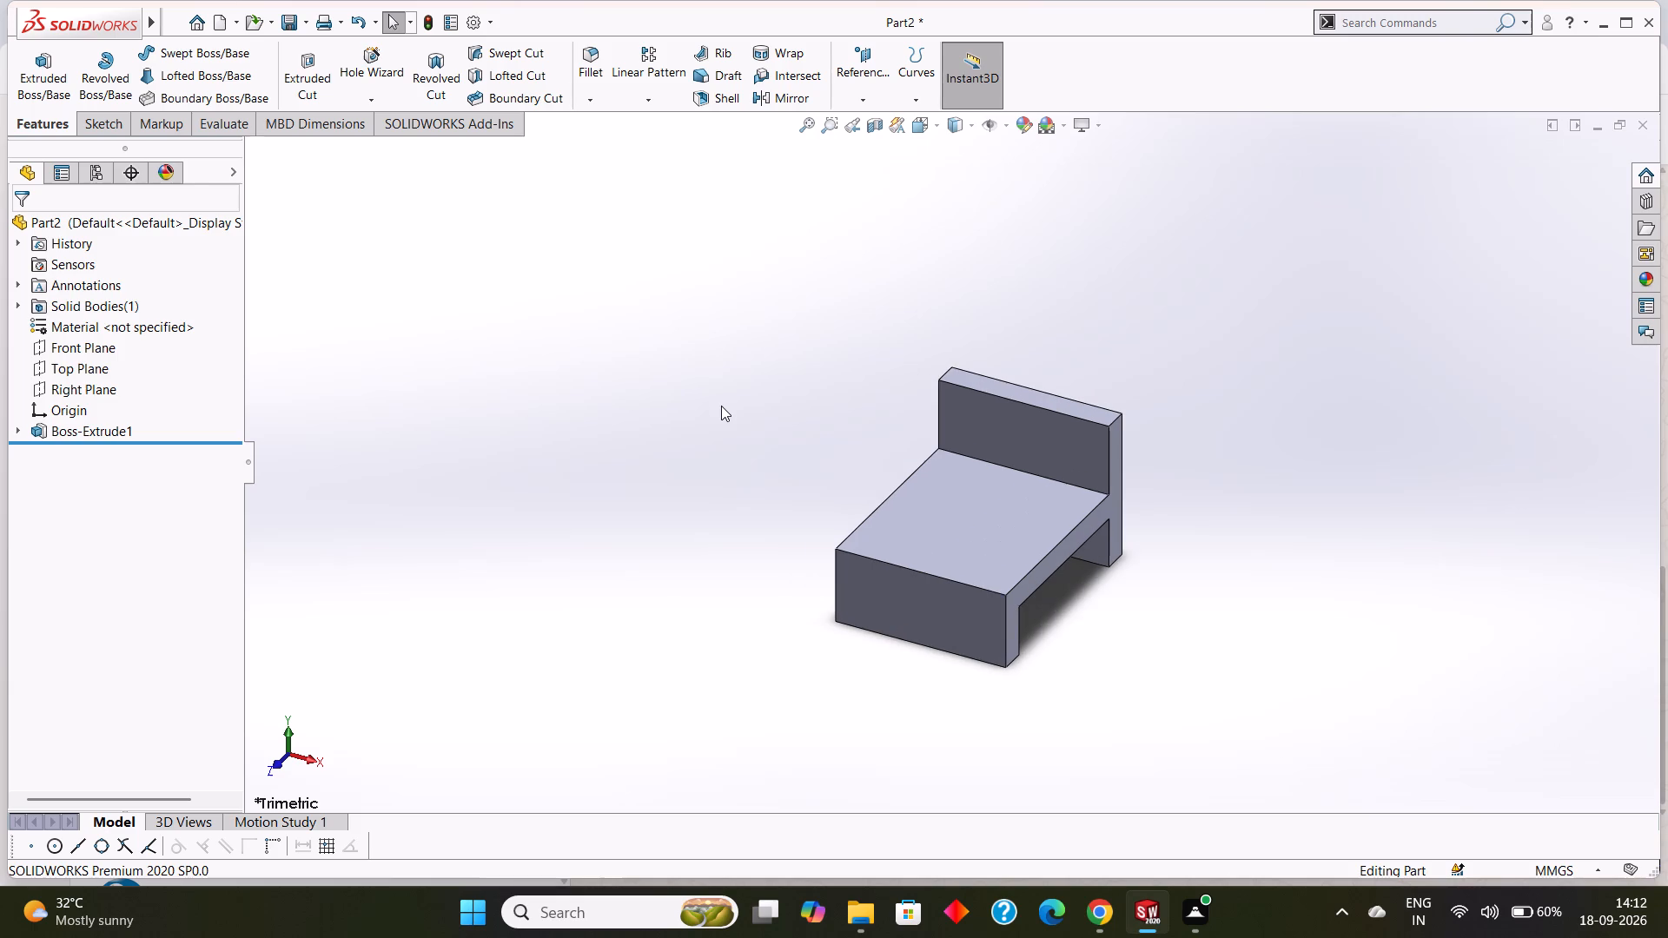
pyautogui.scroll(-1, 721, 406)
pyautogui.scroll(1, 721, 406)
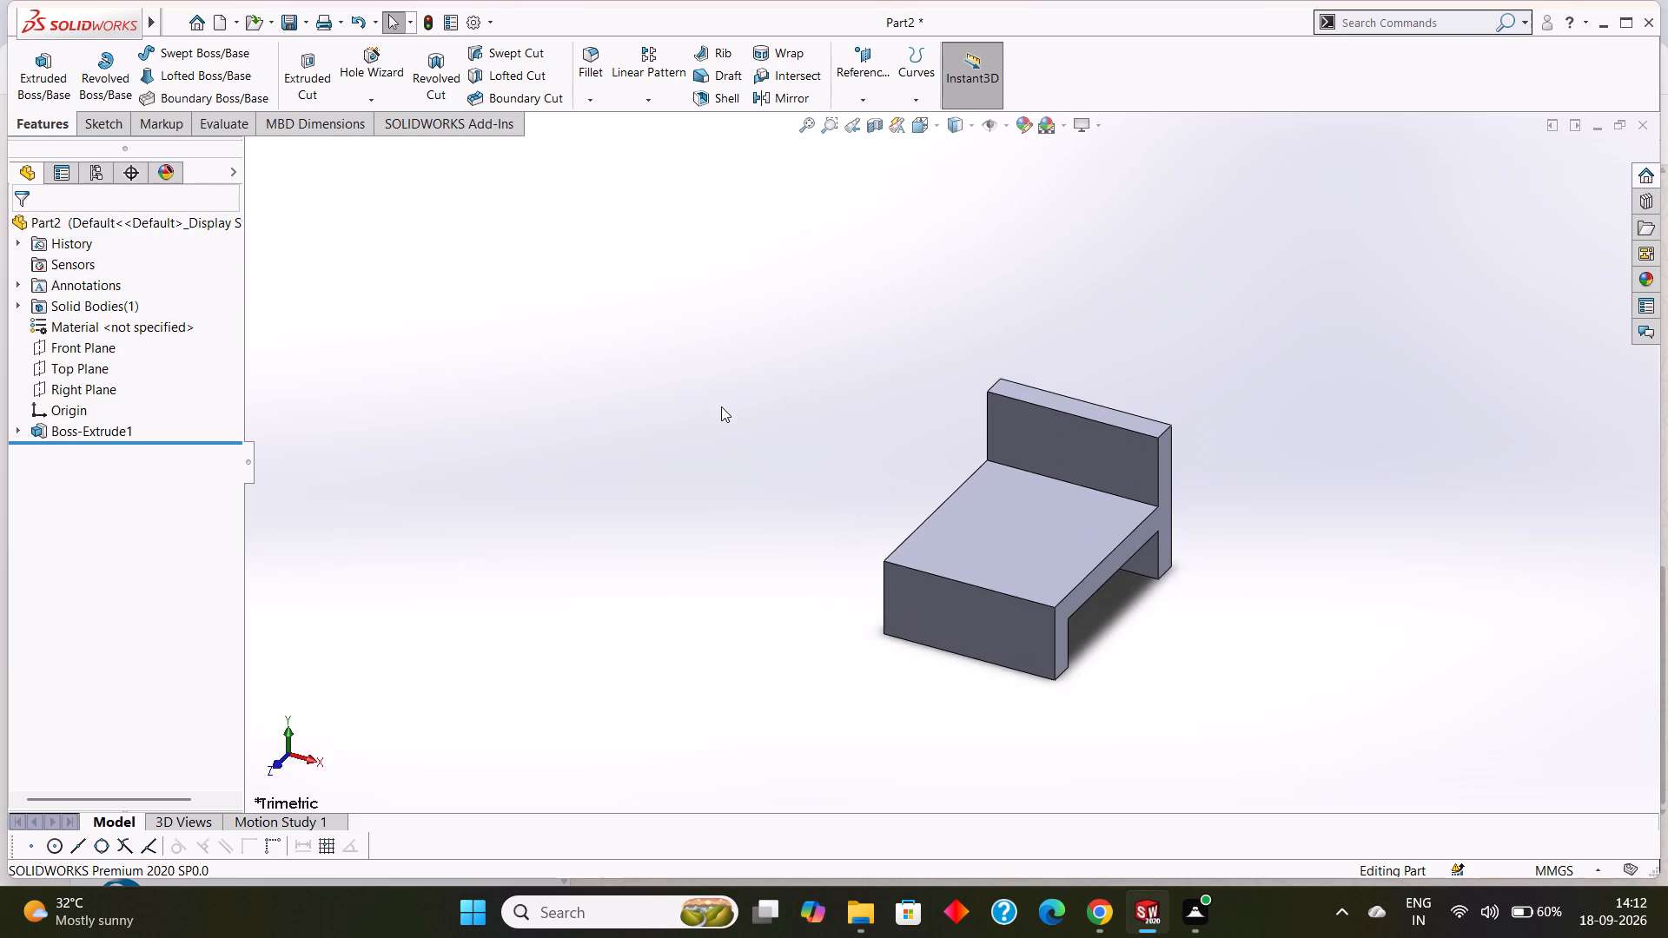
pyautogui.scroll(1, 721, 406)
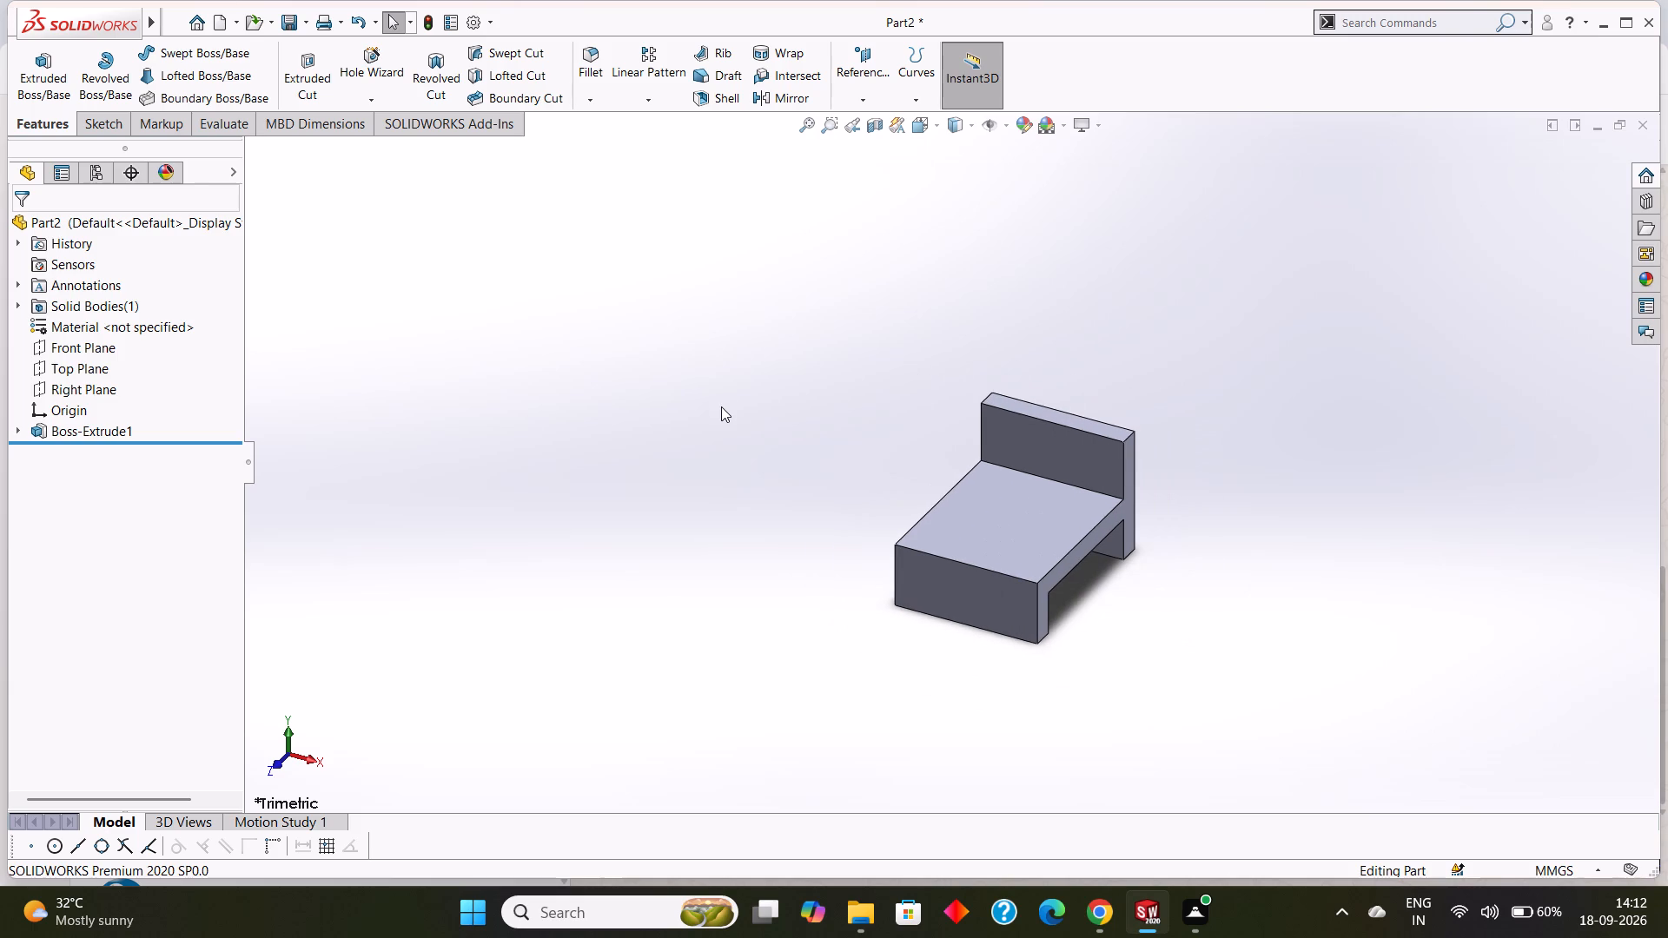
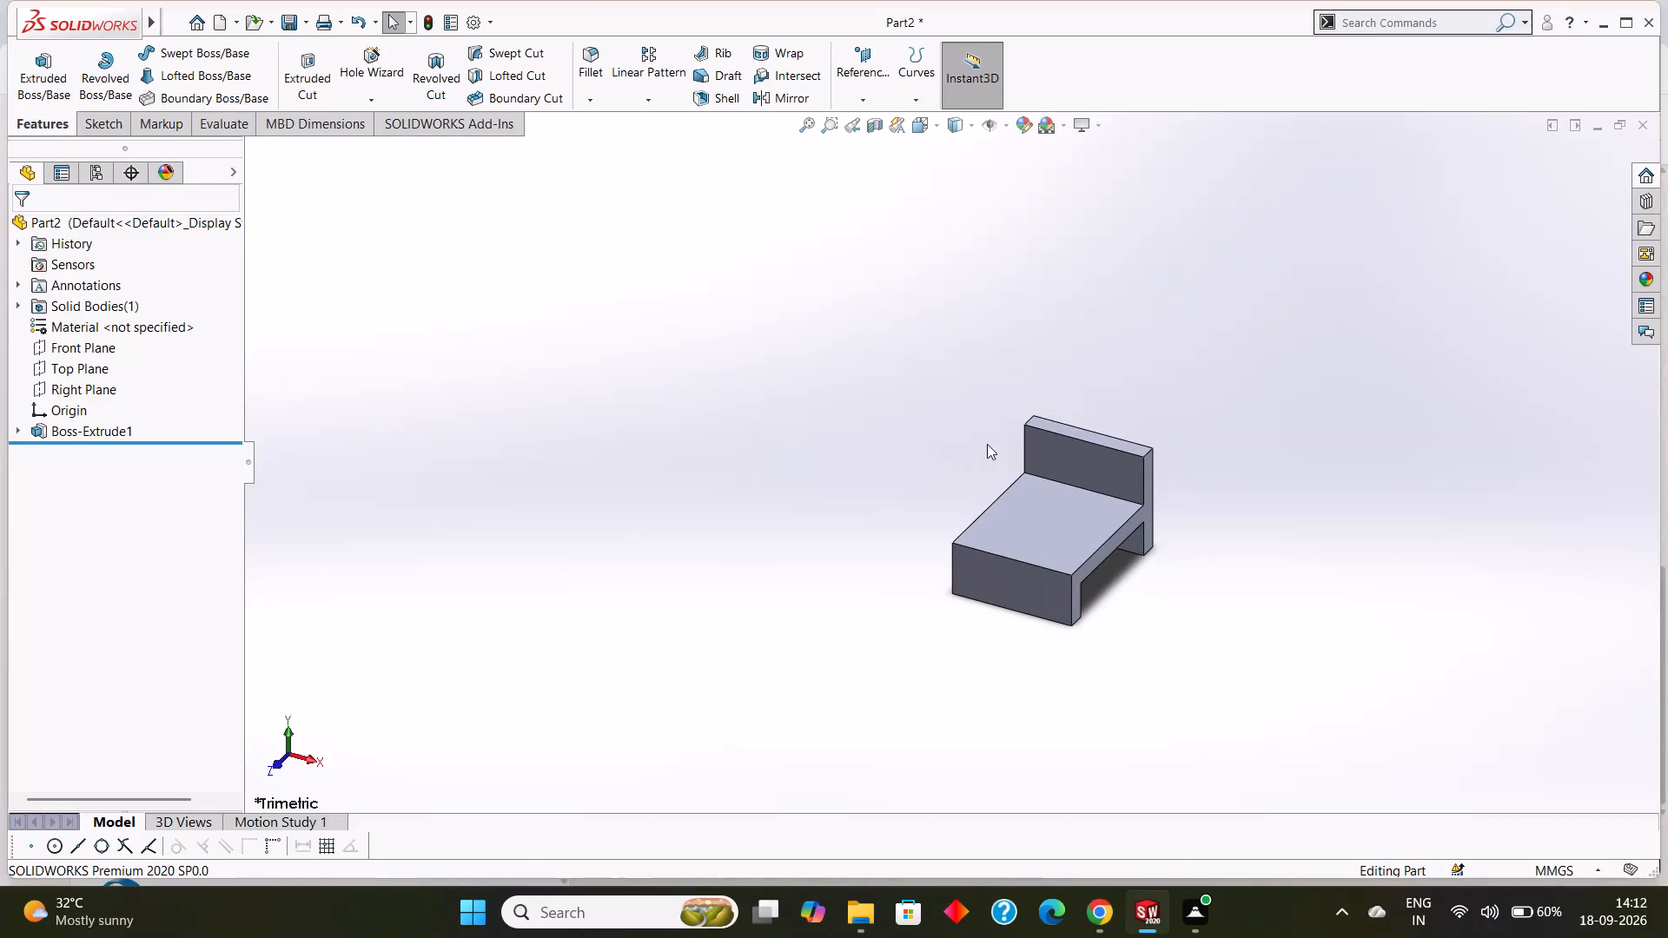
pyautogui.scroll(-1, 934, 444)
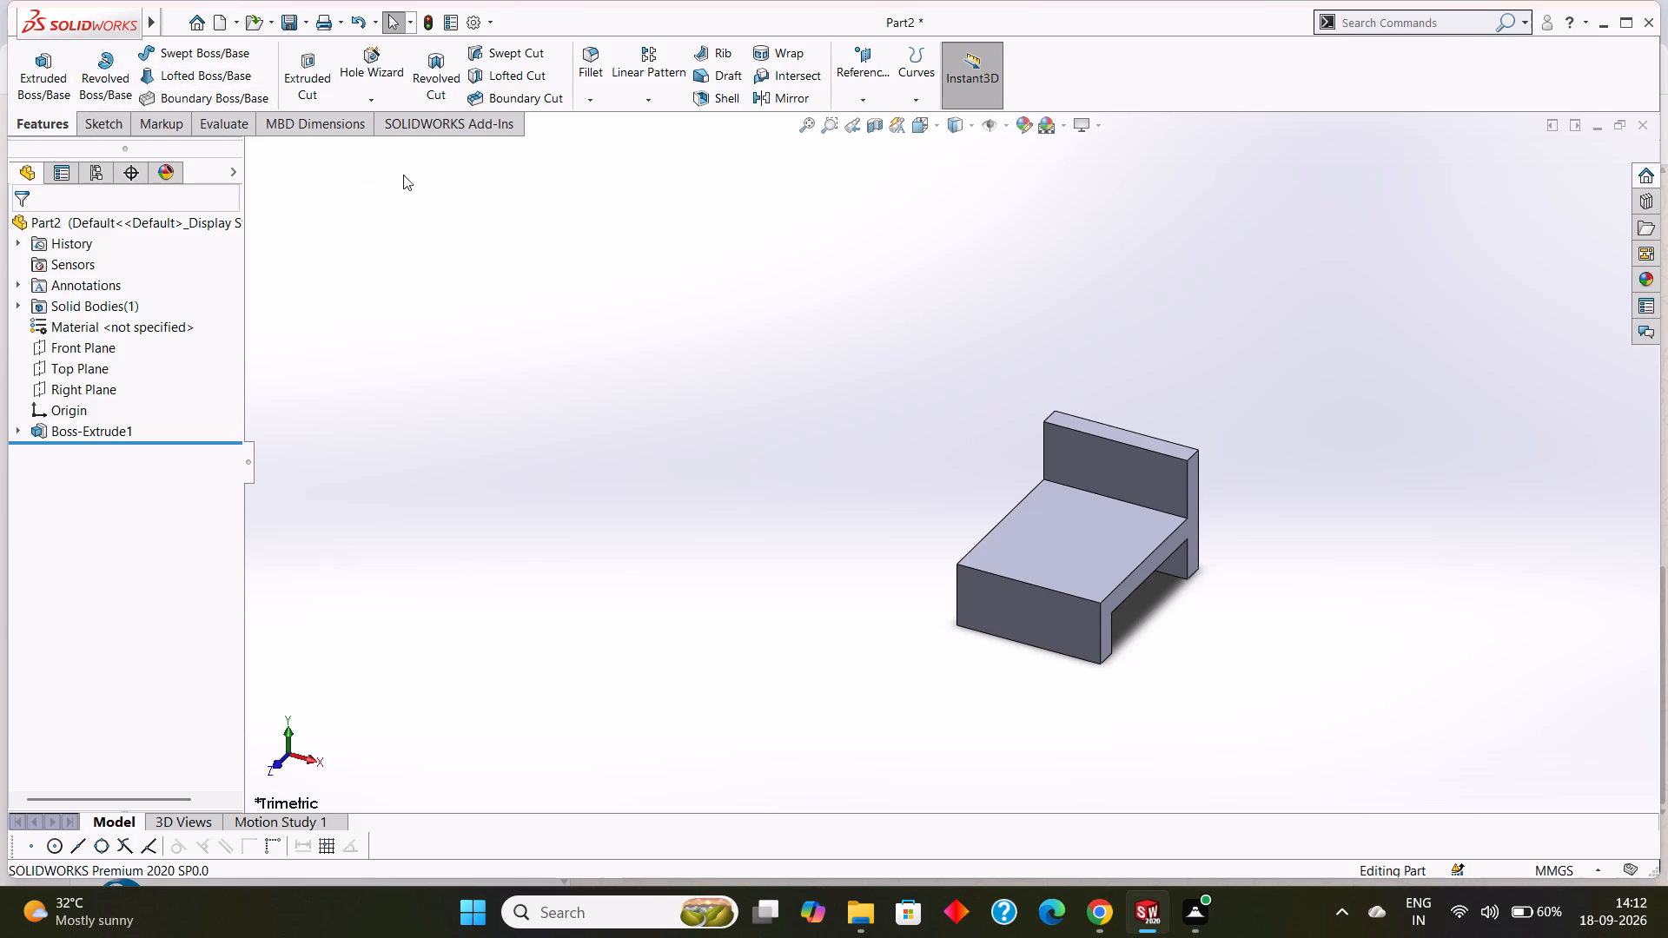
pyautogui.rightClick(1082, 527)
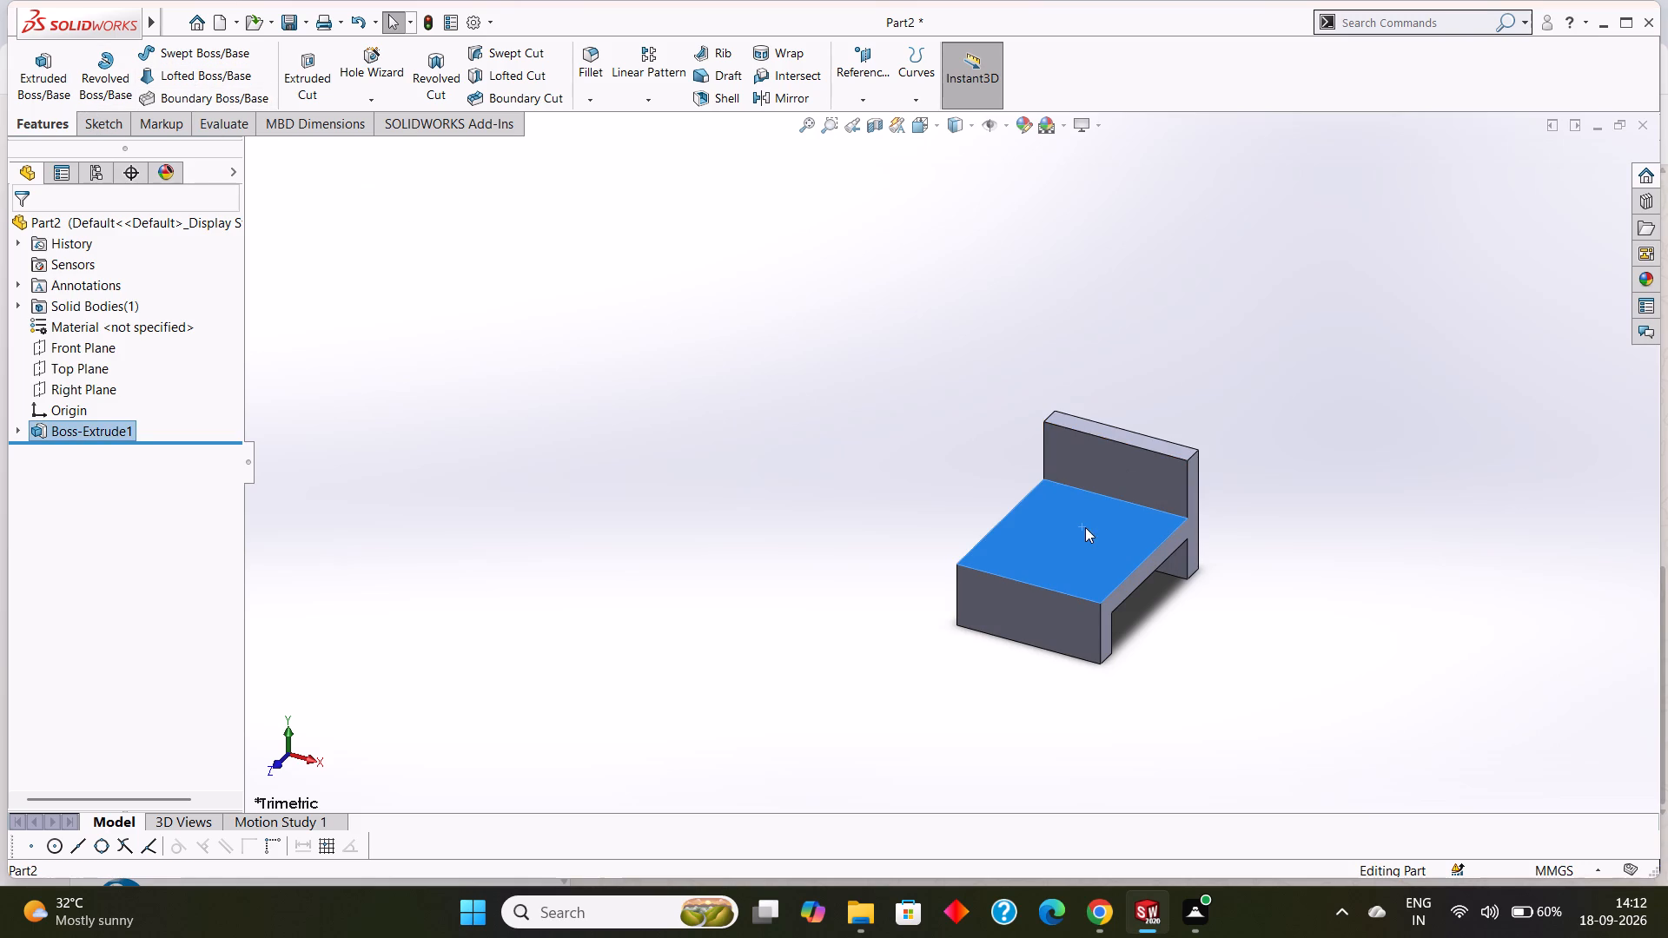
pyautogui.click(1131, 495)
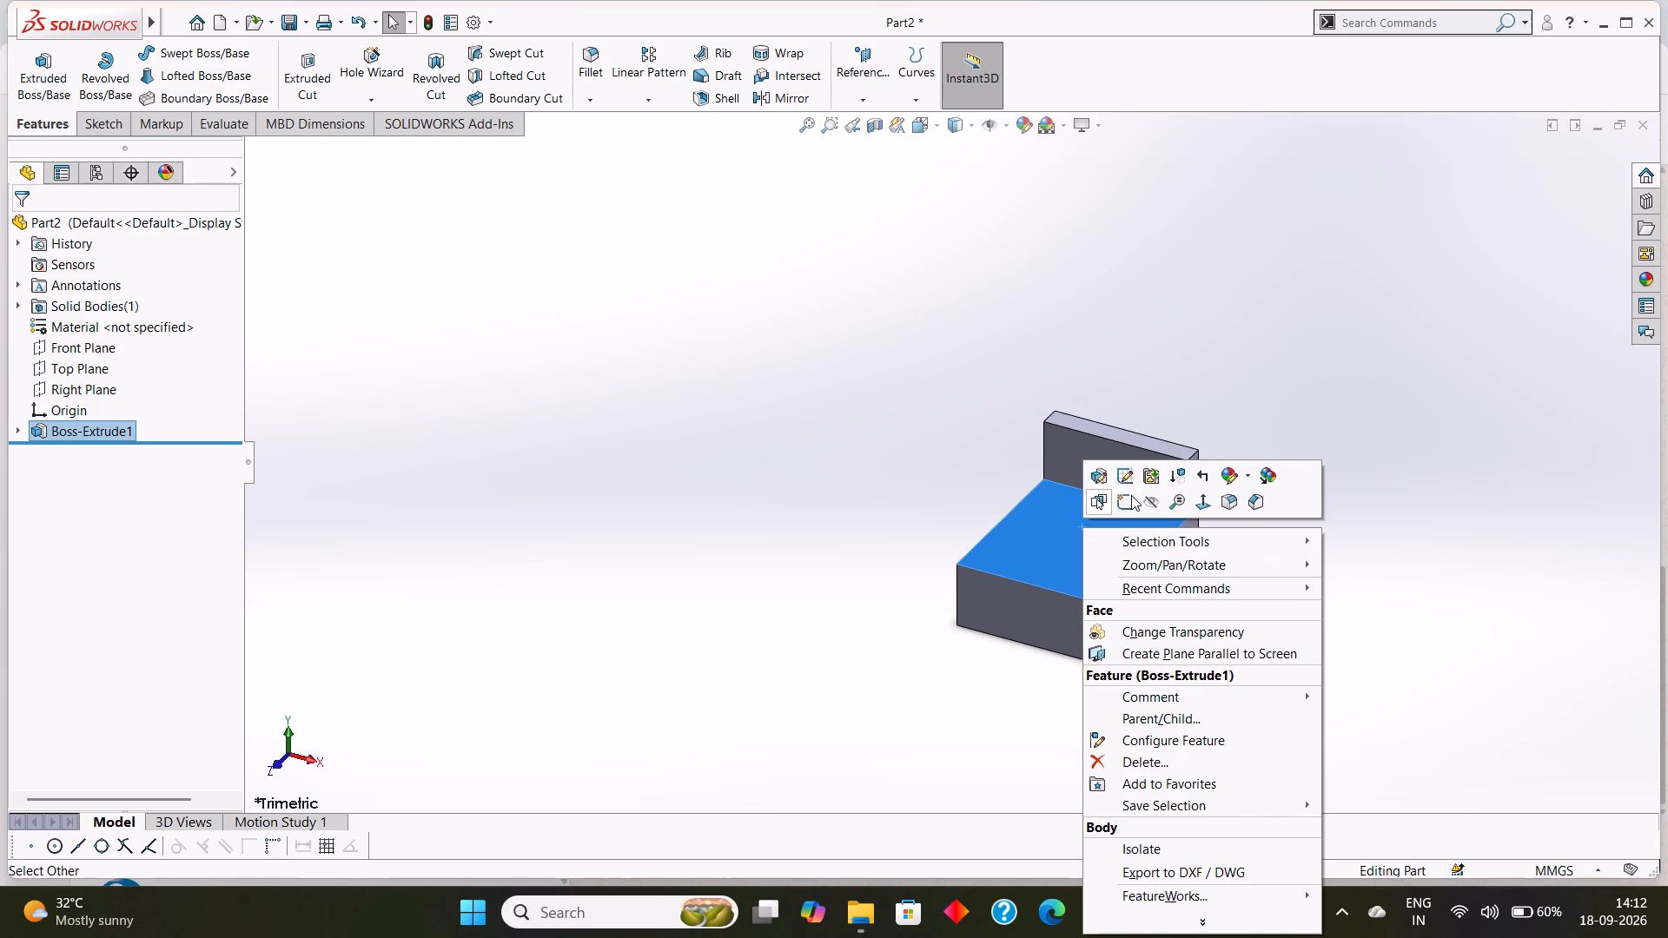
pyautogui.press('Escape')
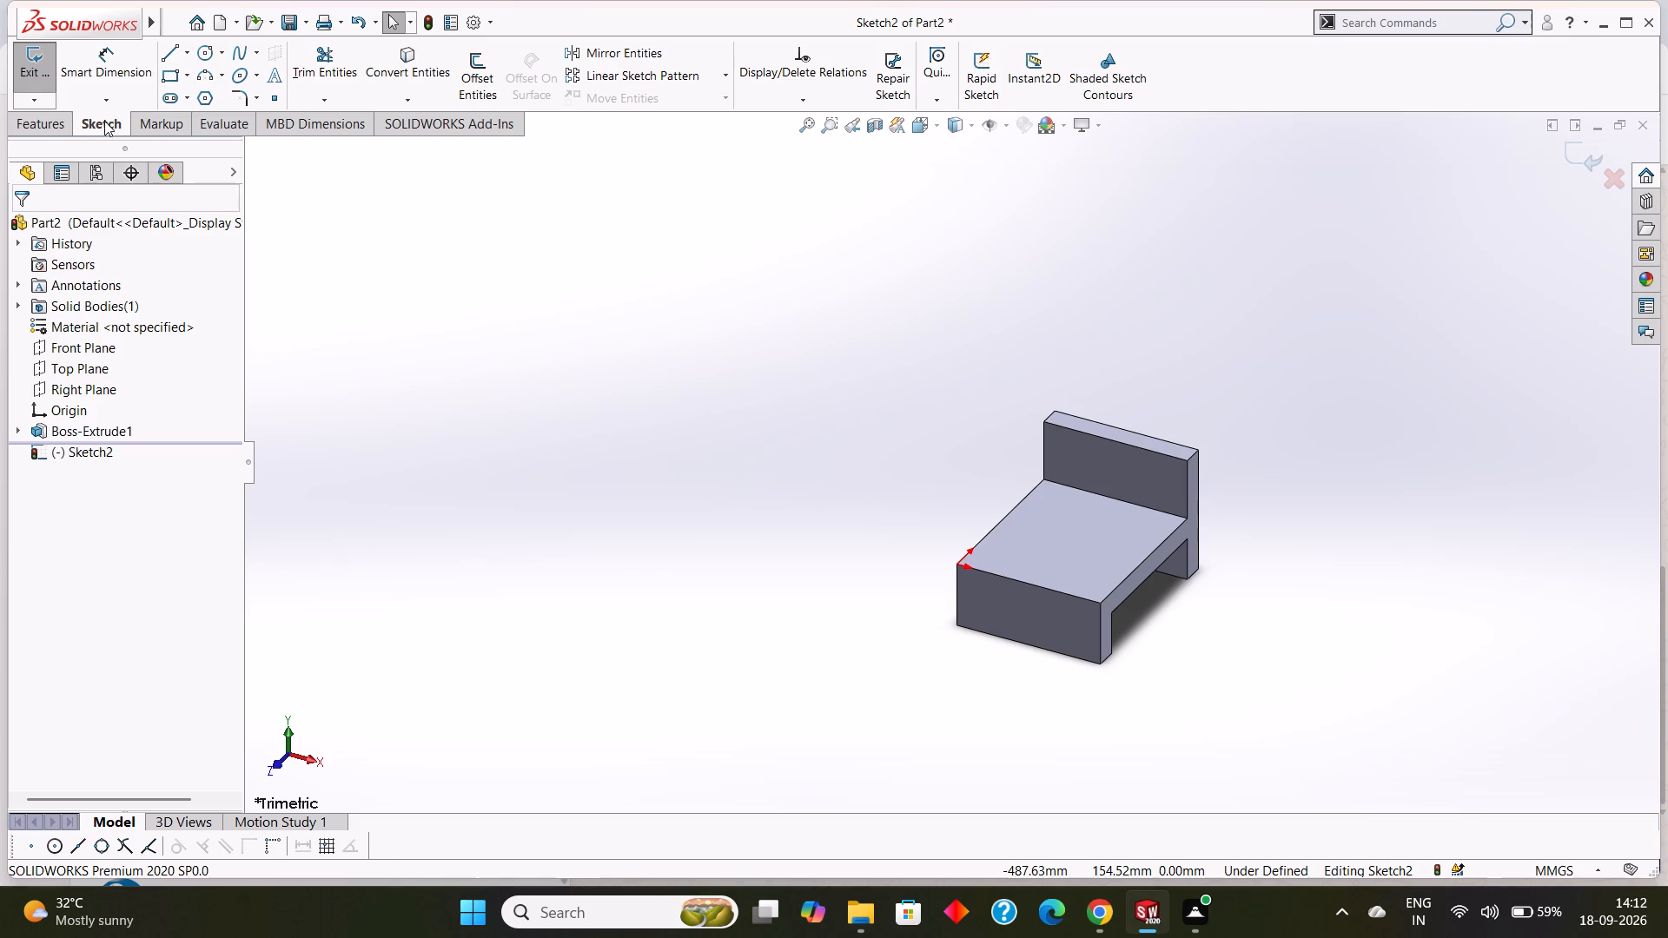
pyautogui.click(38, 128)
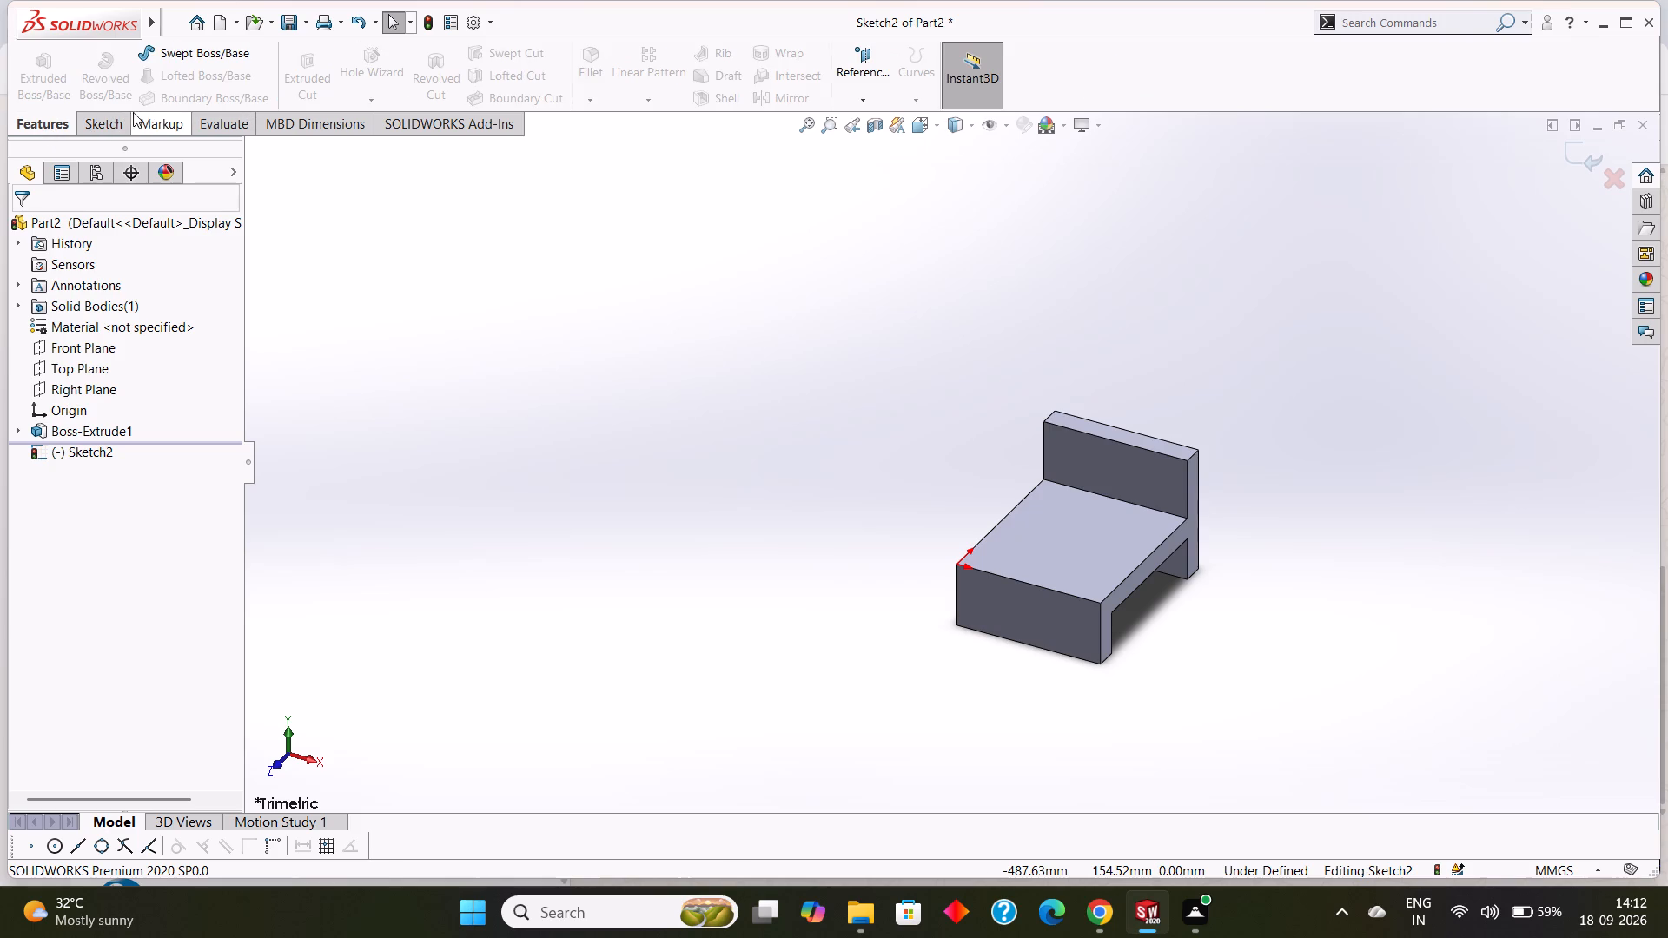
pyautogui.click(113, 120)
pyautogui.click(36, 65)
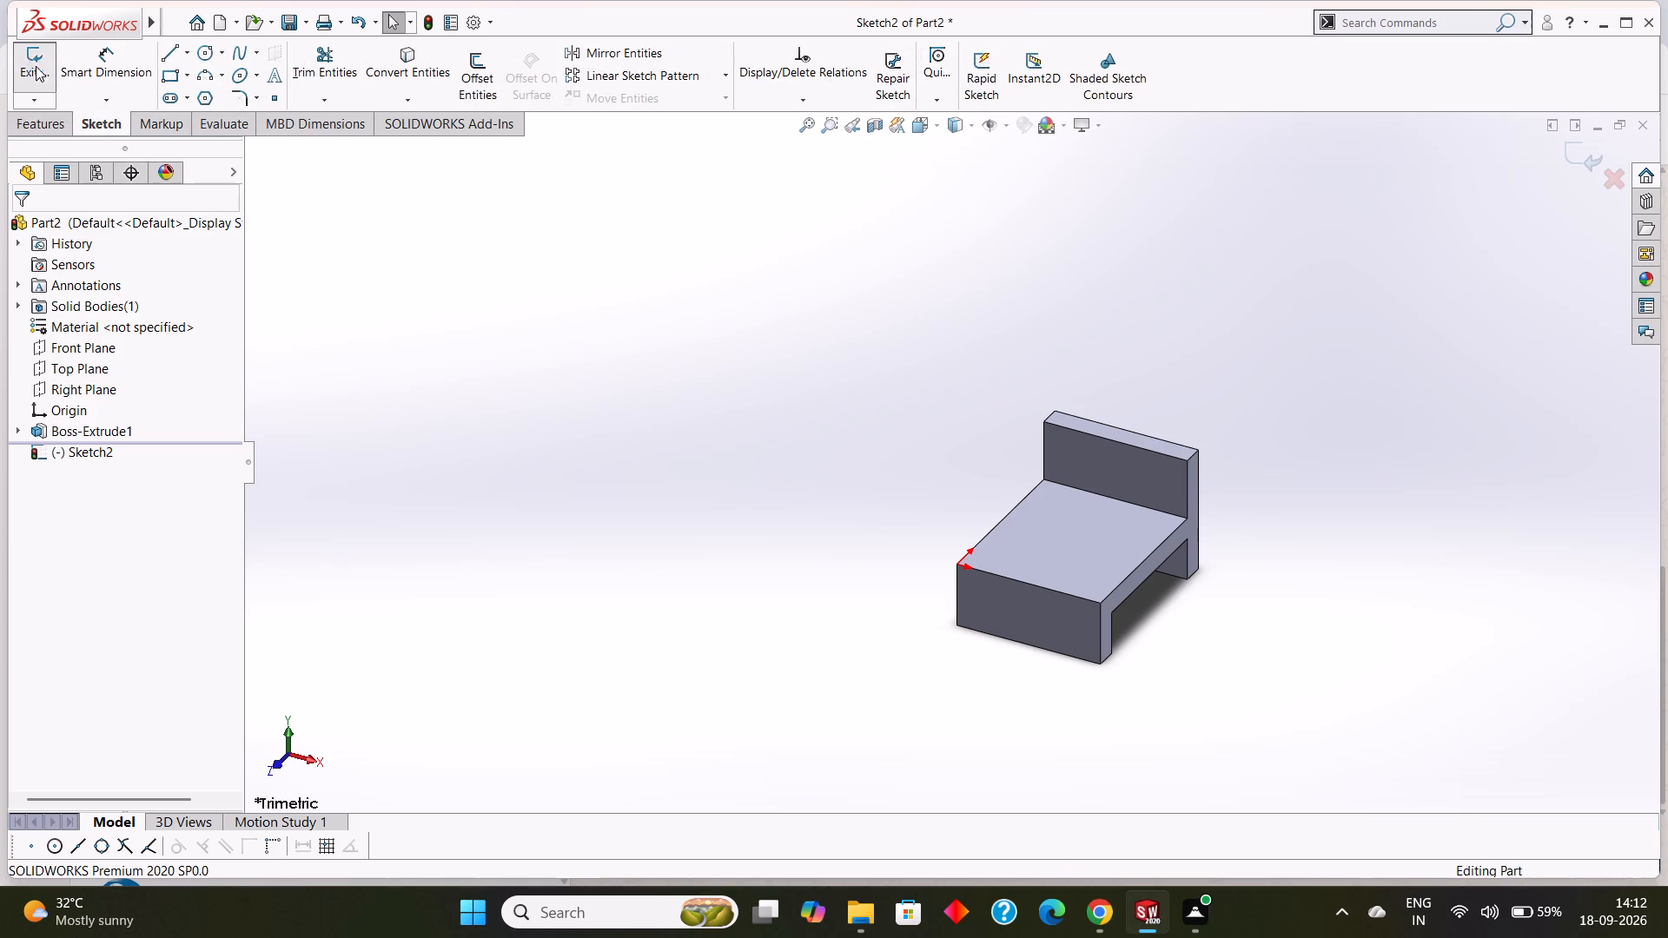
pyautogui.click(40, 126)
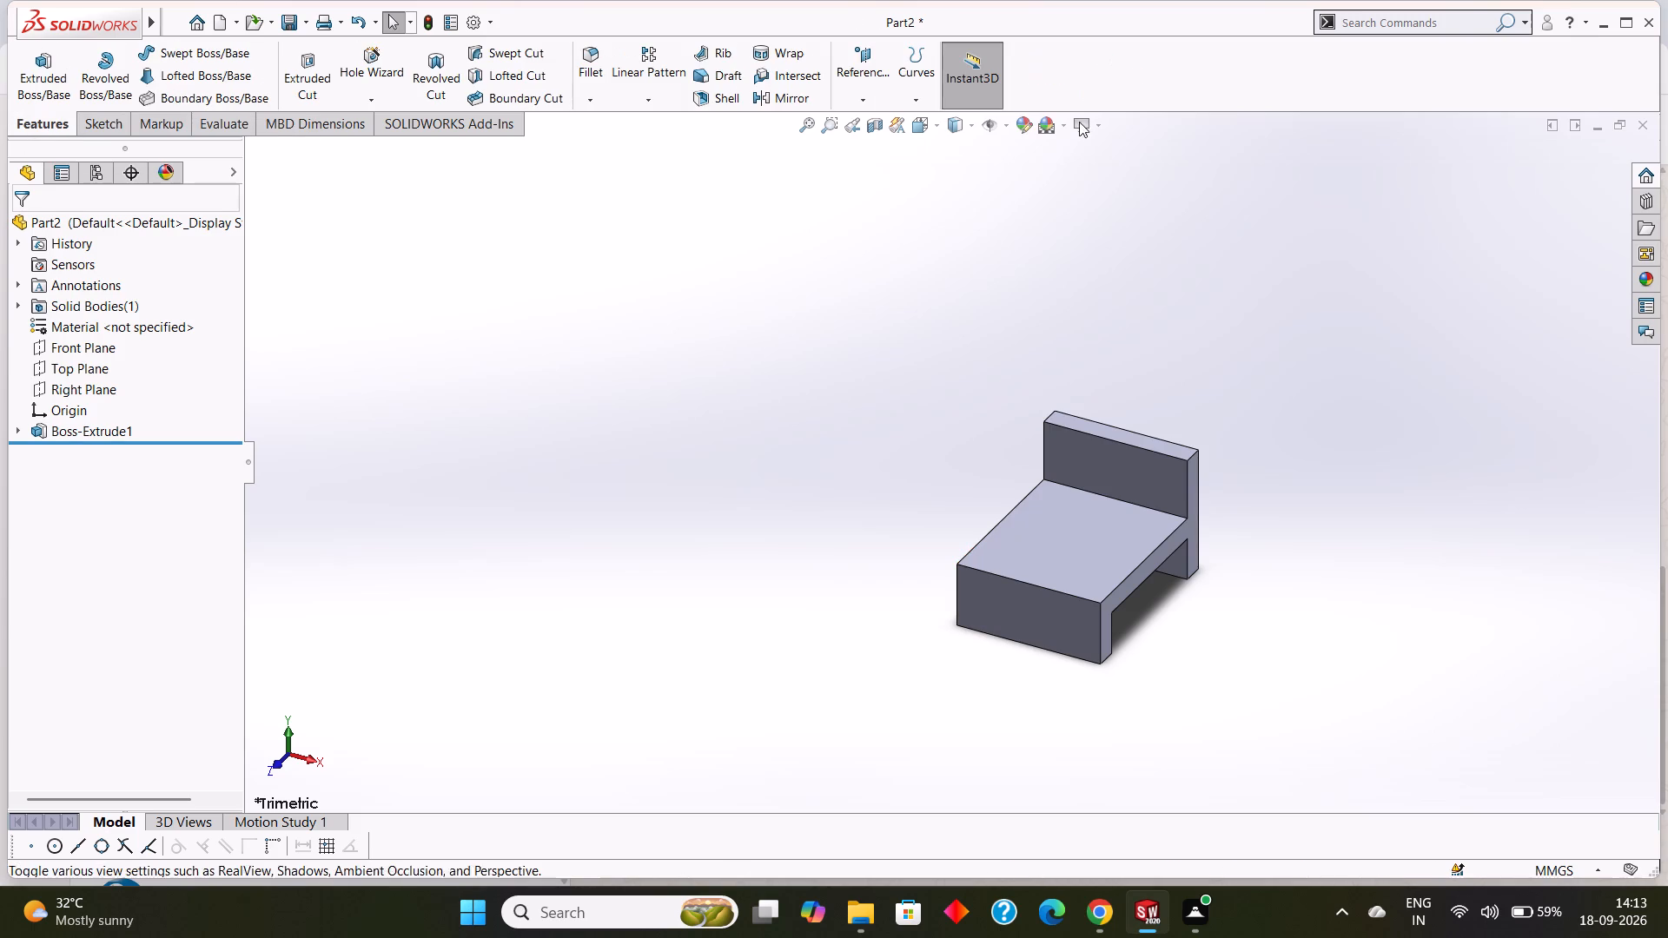
# Start a constant-size Fillet with a 12 mm radius on the two bottom corner edges of the short leg opposite the tall upright.
pyautogui.click(592, 94)
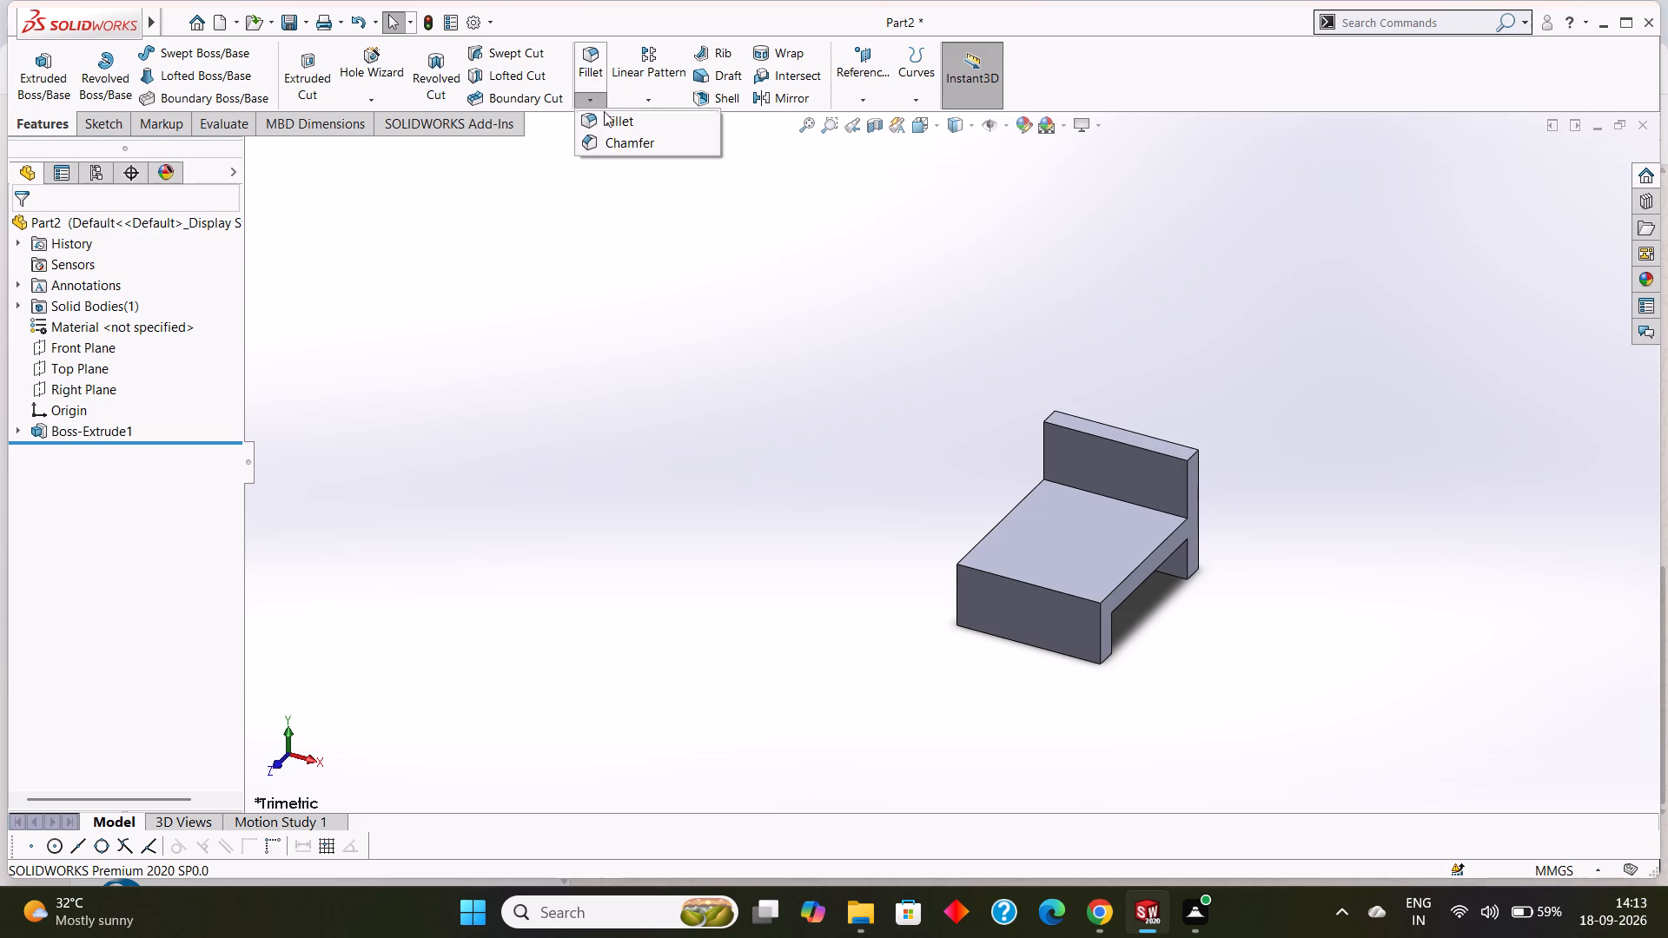
pyautogui.click(604, 111)
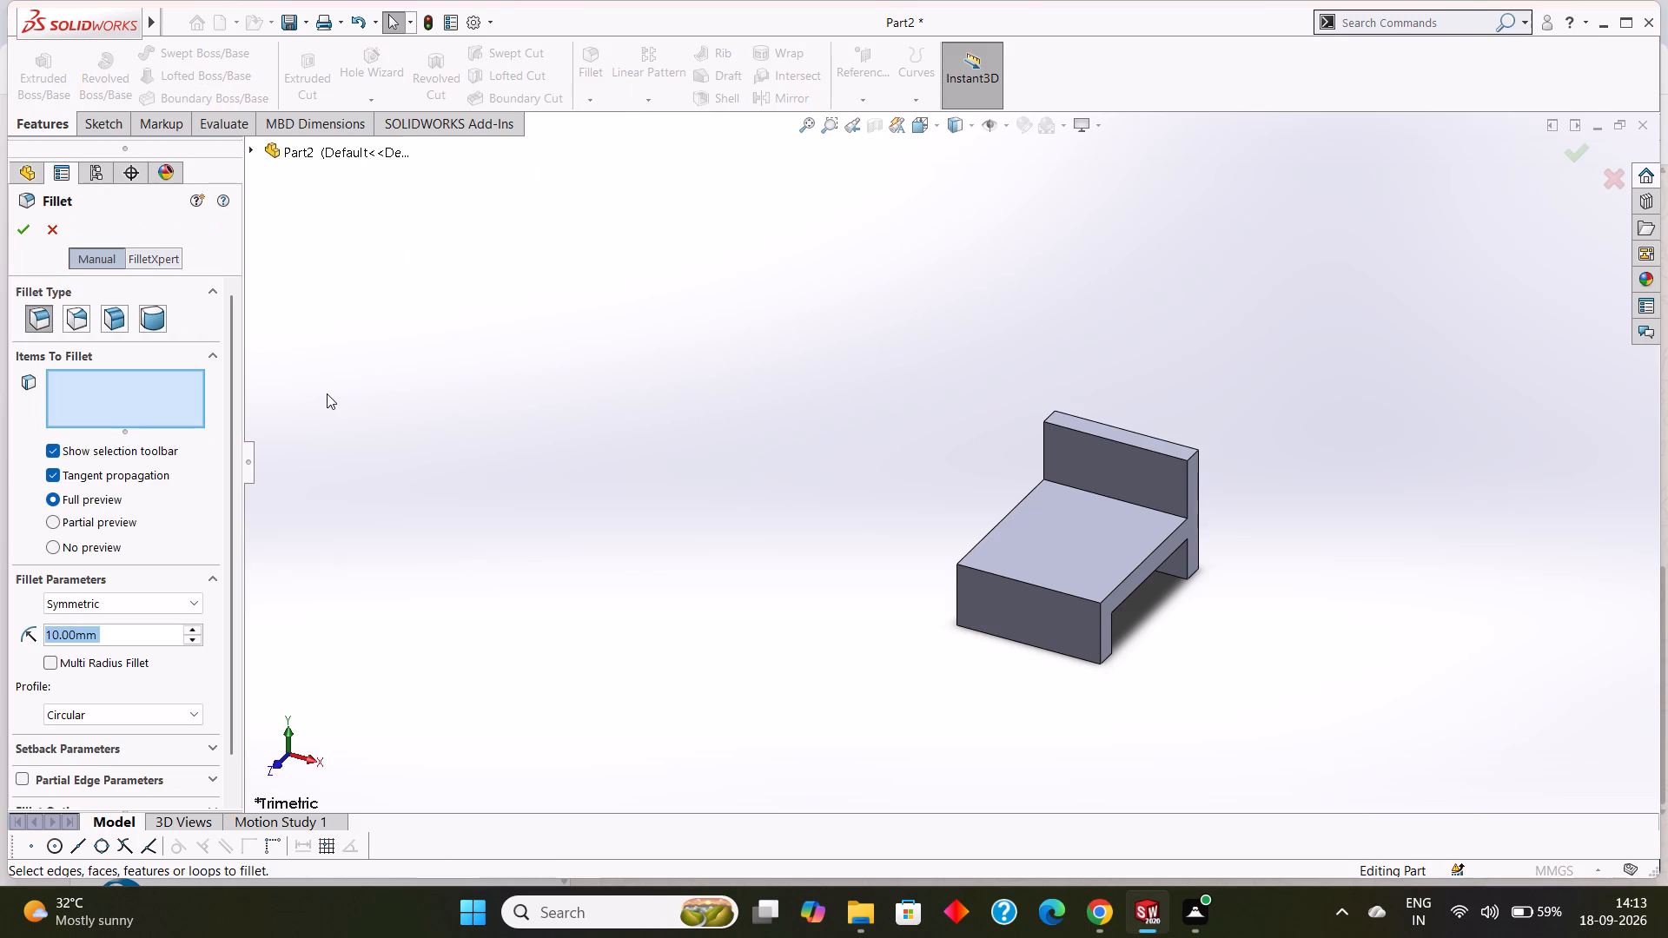
pyautogui.click(39, 327)
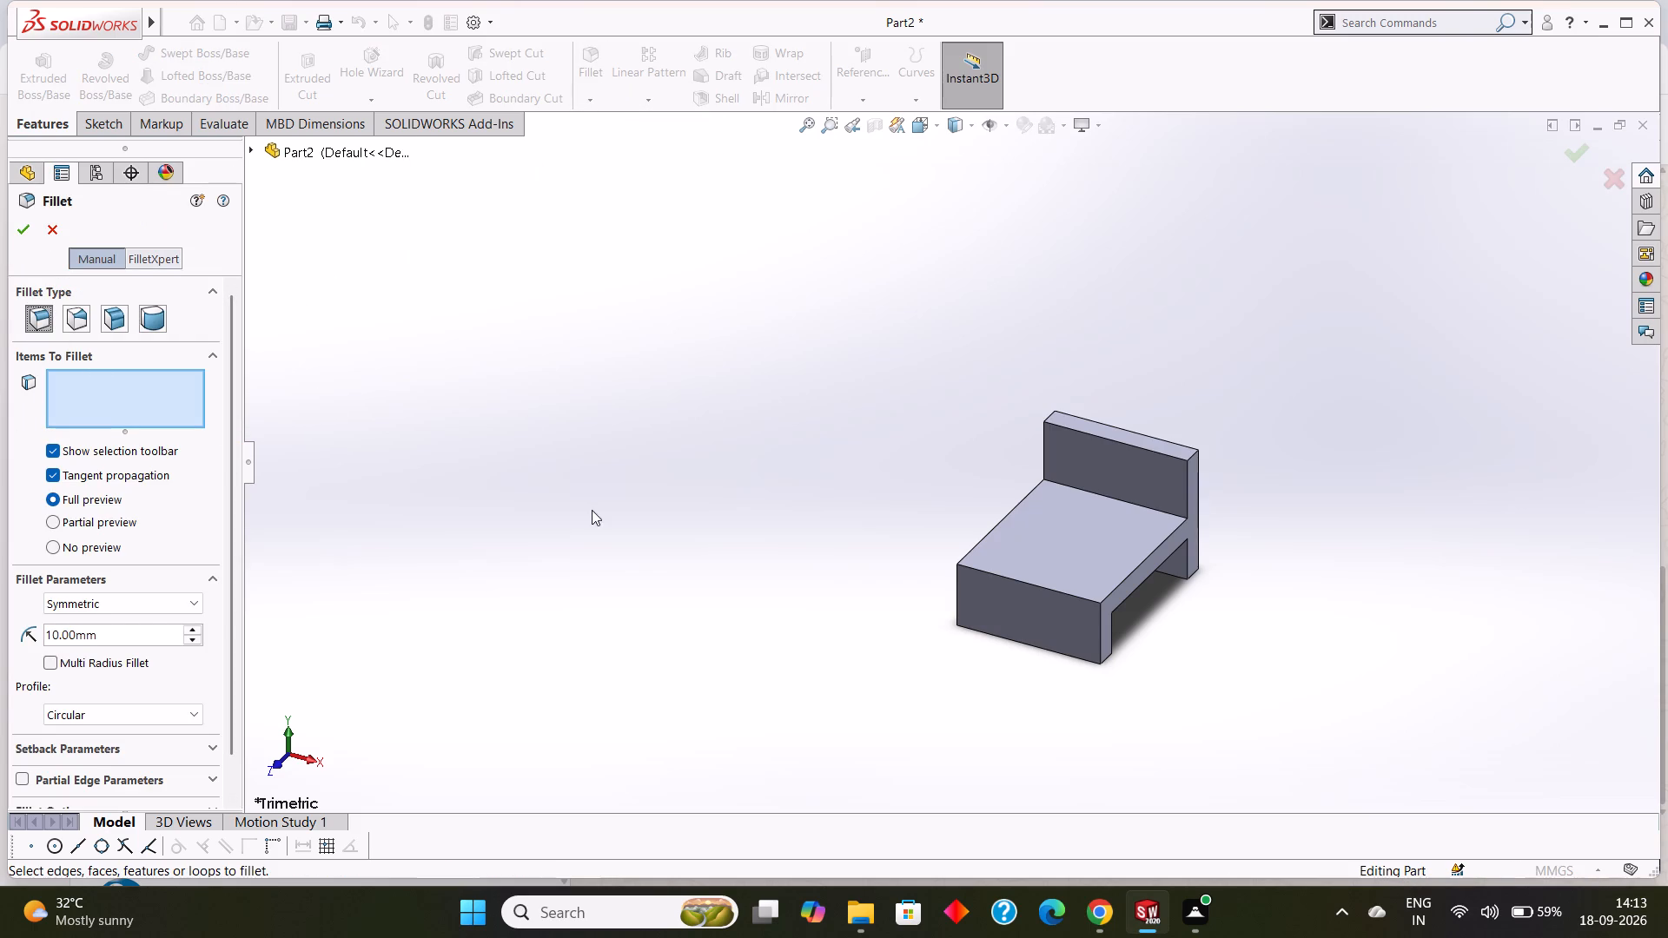
pyautogui.click(131, 631)
pyautogui.moveTo(136, 631); pyautogui.dragTo(29, 623)
pyautogui.write('12')
pyautogui.press('Return')
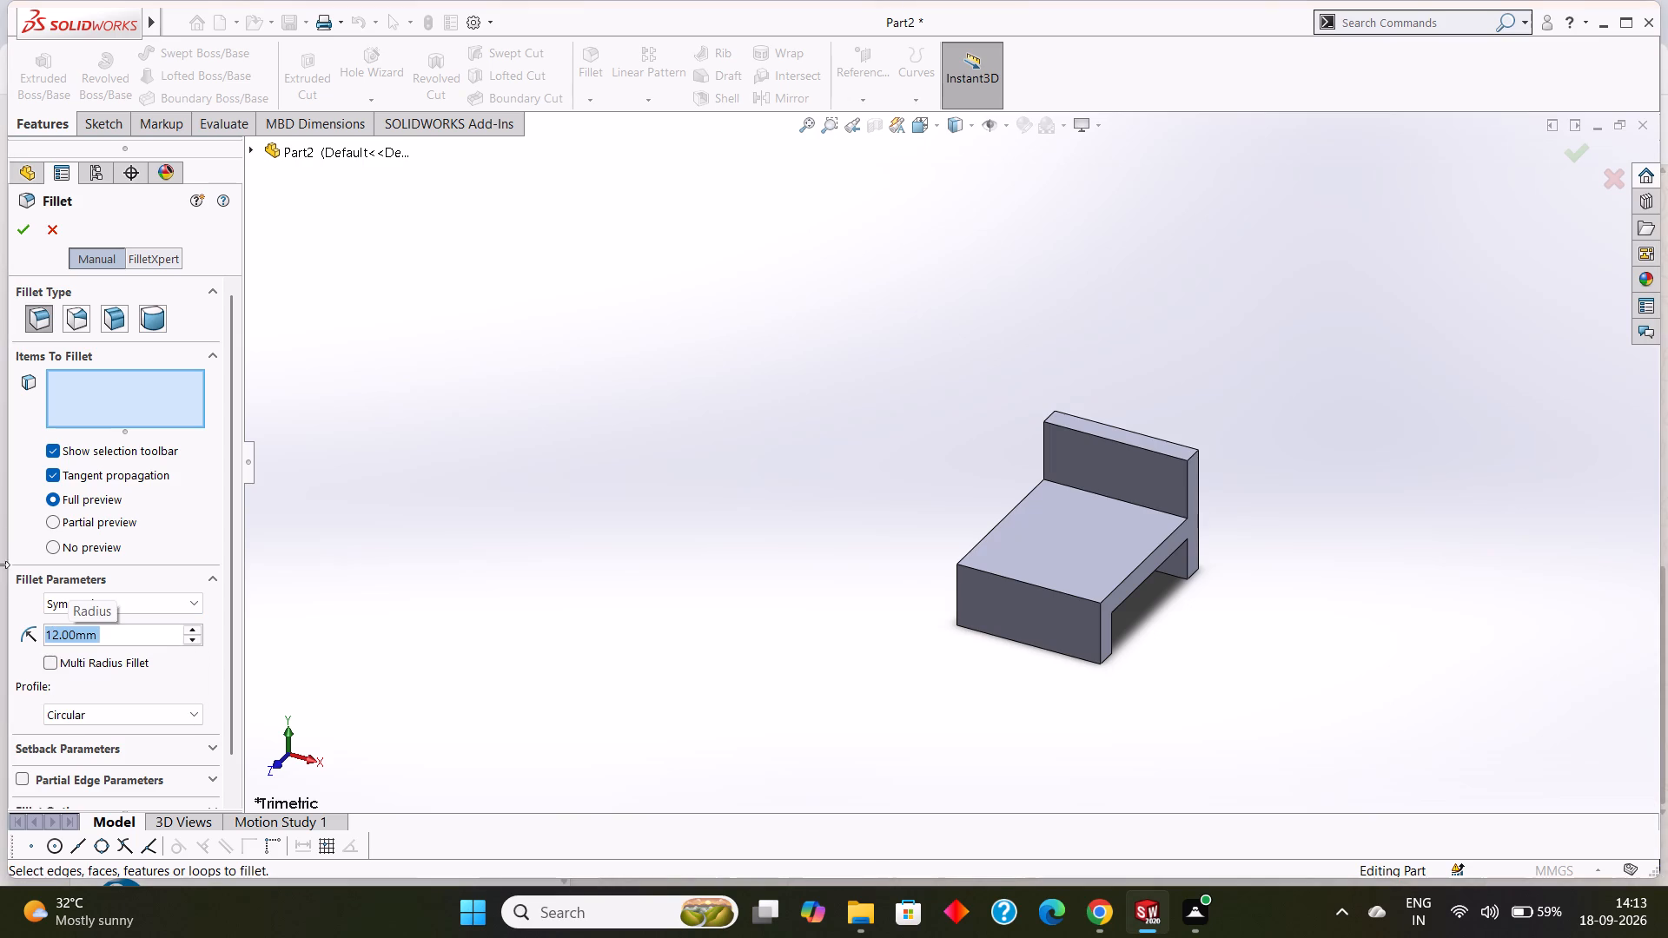
pyautogui.moveTo(966, 733); pyautogui.dragTo(937, 561, button='middle')
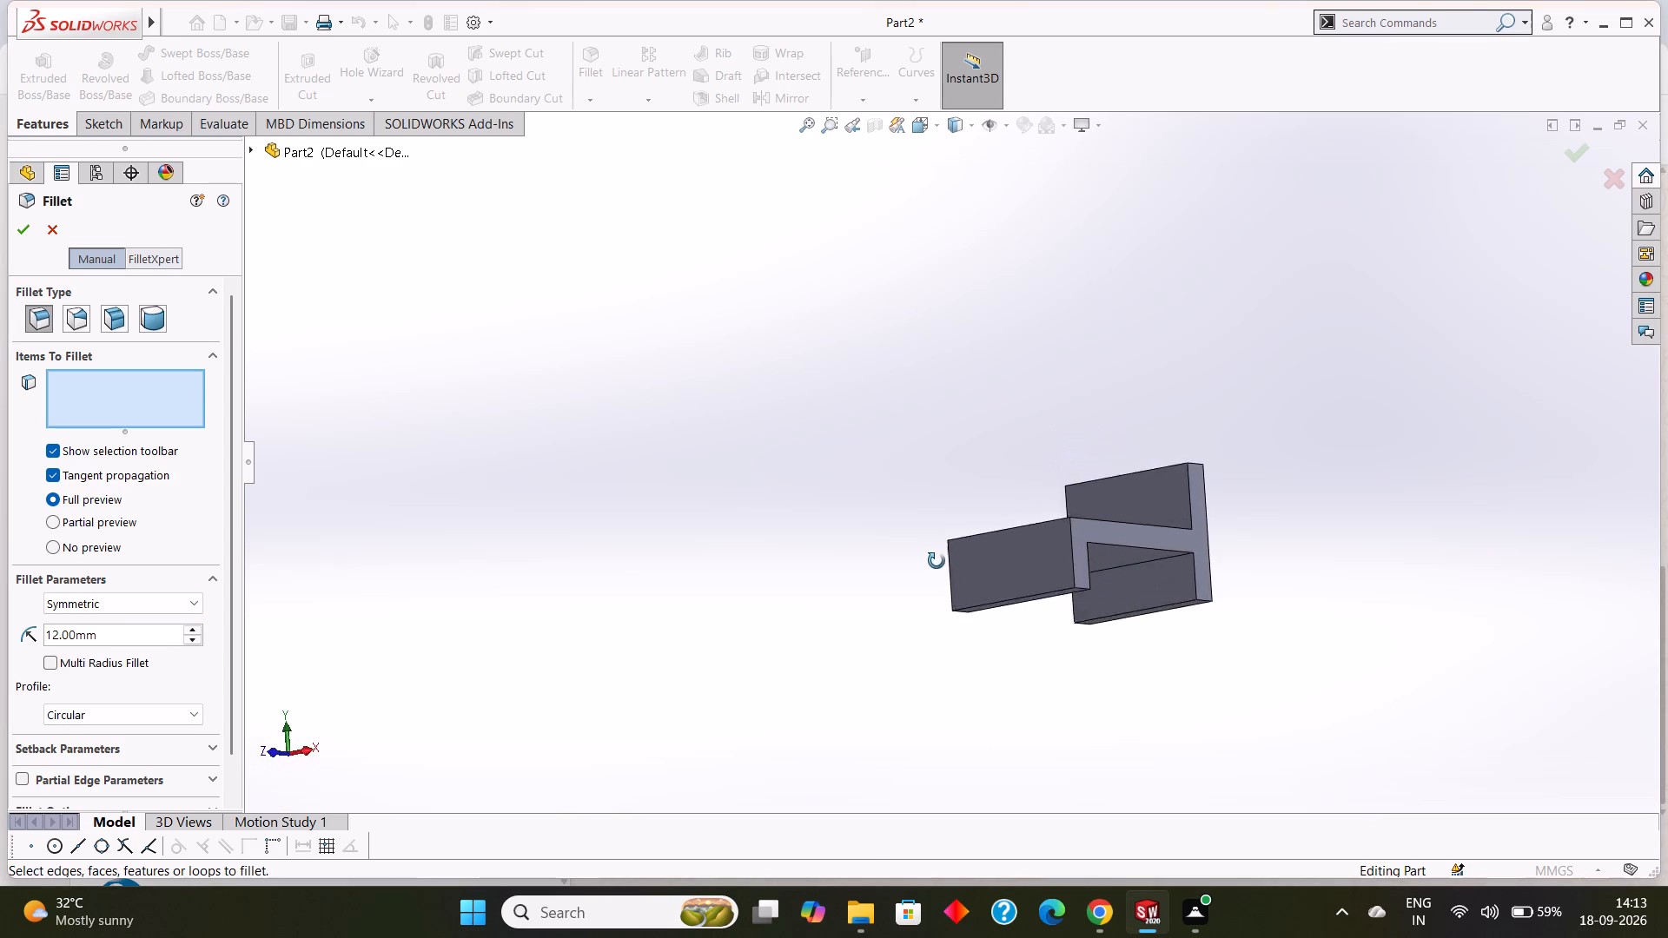
pyautogui.moveTo(937, 561); pyautogui.dragTo(906, 471, button='middle')
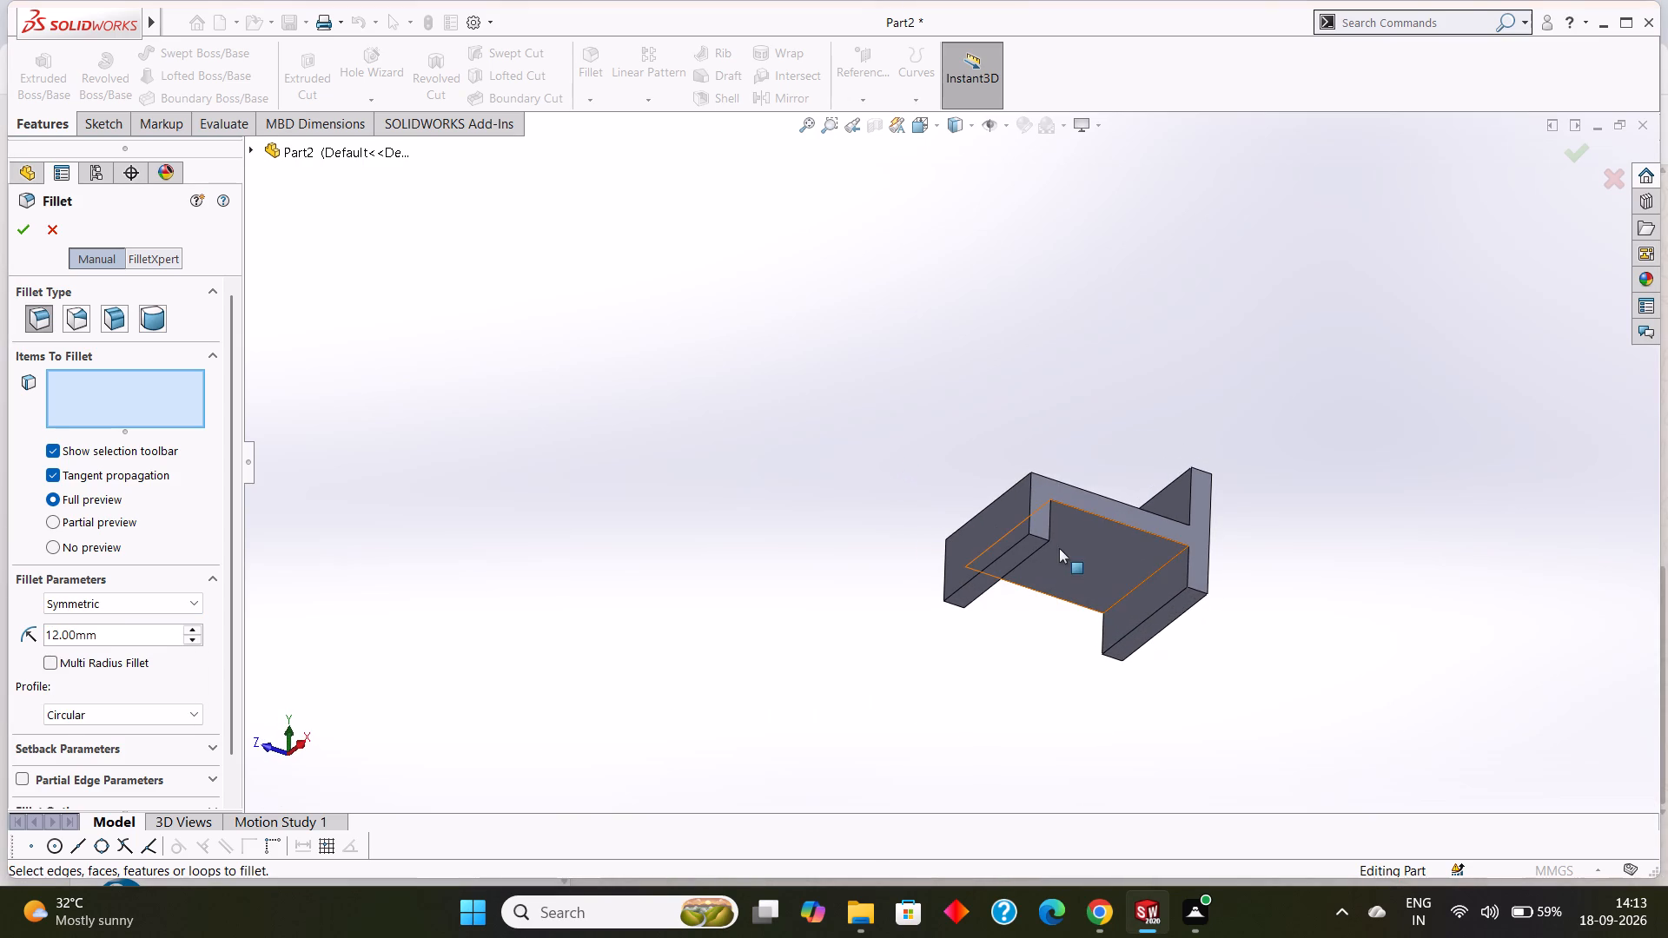
pyautogui.click(1036, 533)
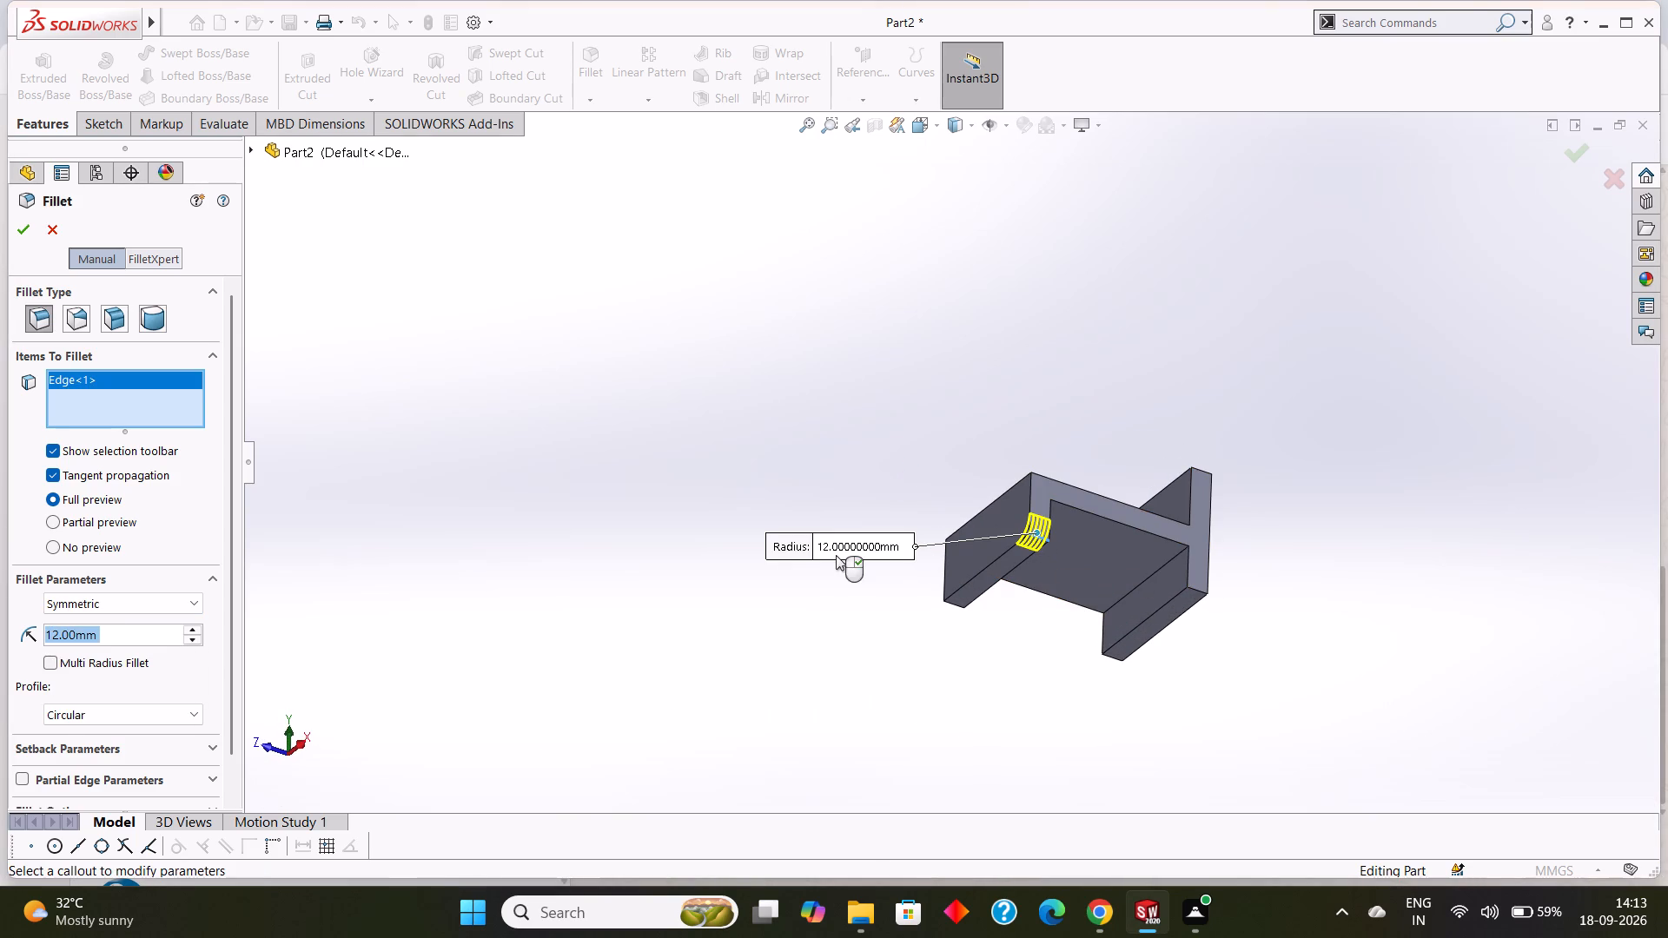
pyautogui.moveTo(779, 586); pyautogui.dragTo(912, 523, button='middle')
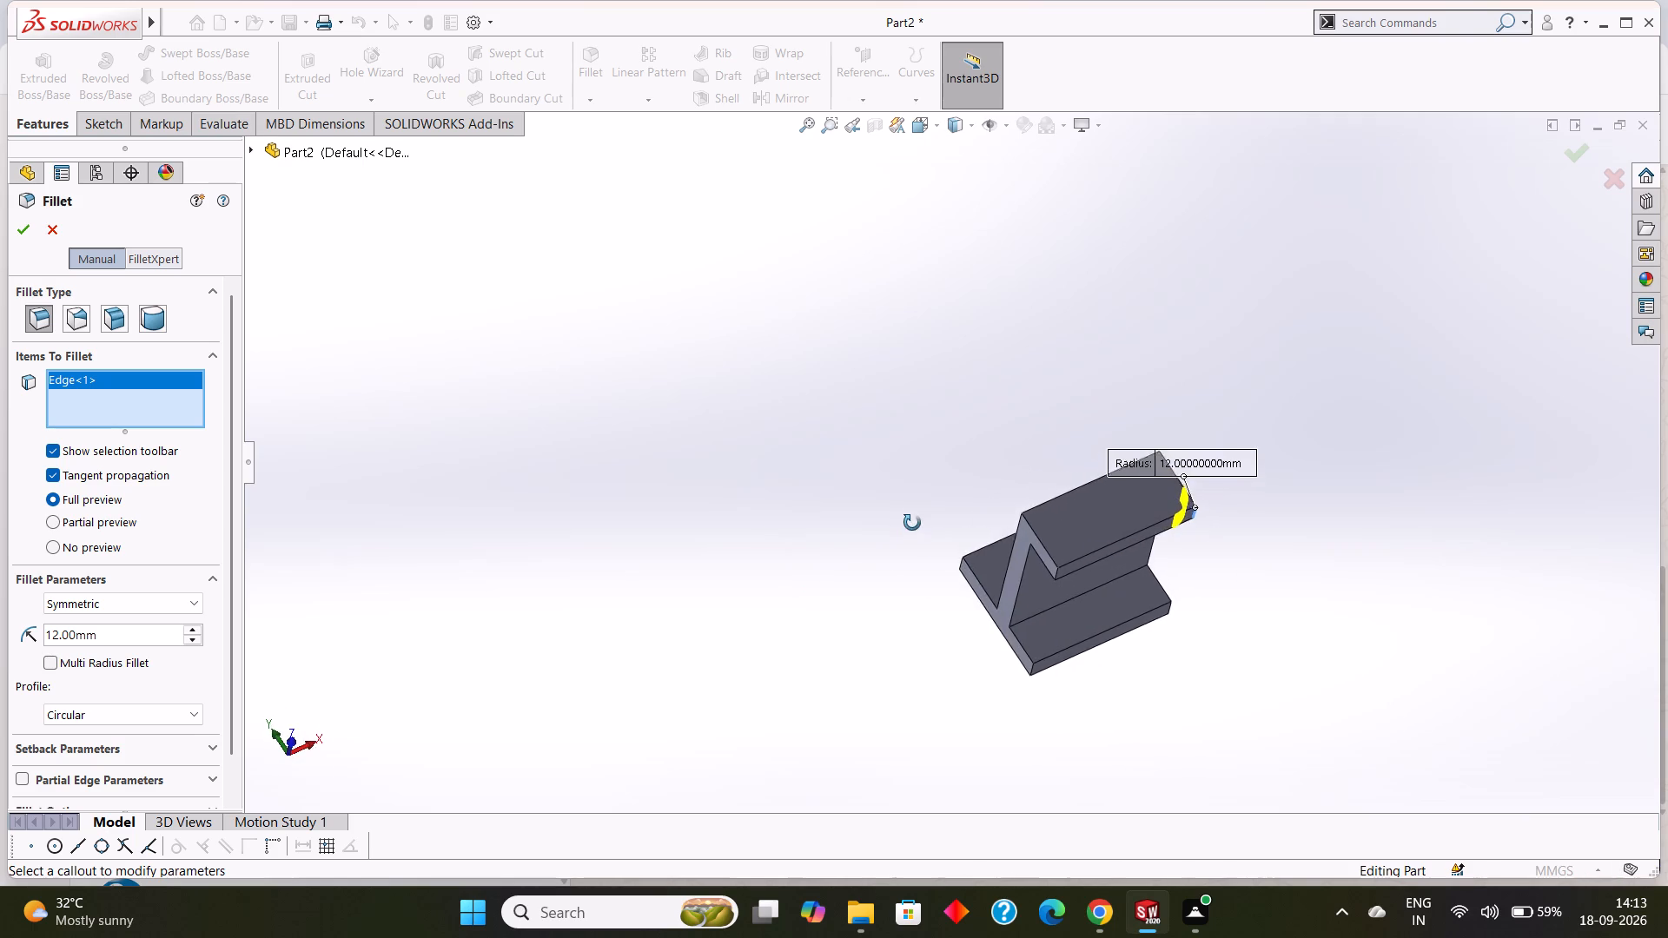
pyautogui.moveTo(912, 523); pyautogui.dragTo(917, 491, button='middle')
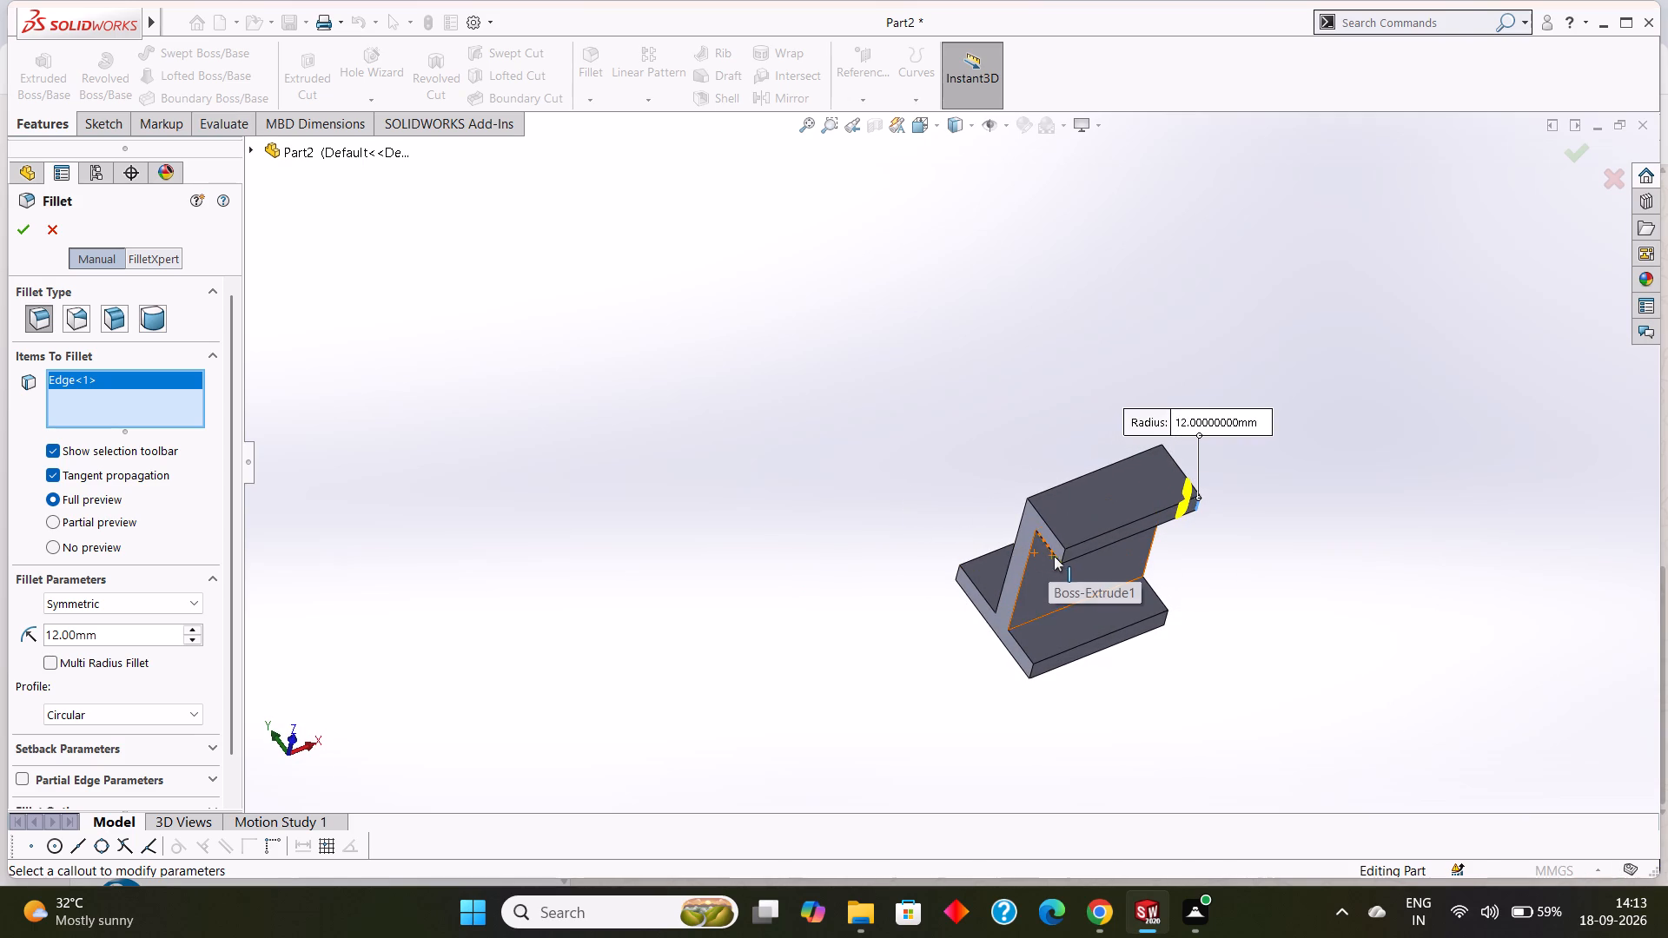
pyautogui.click(1066, 553)
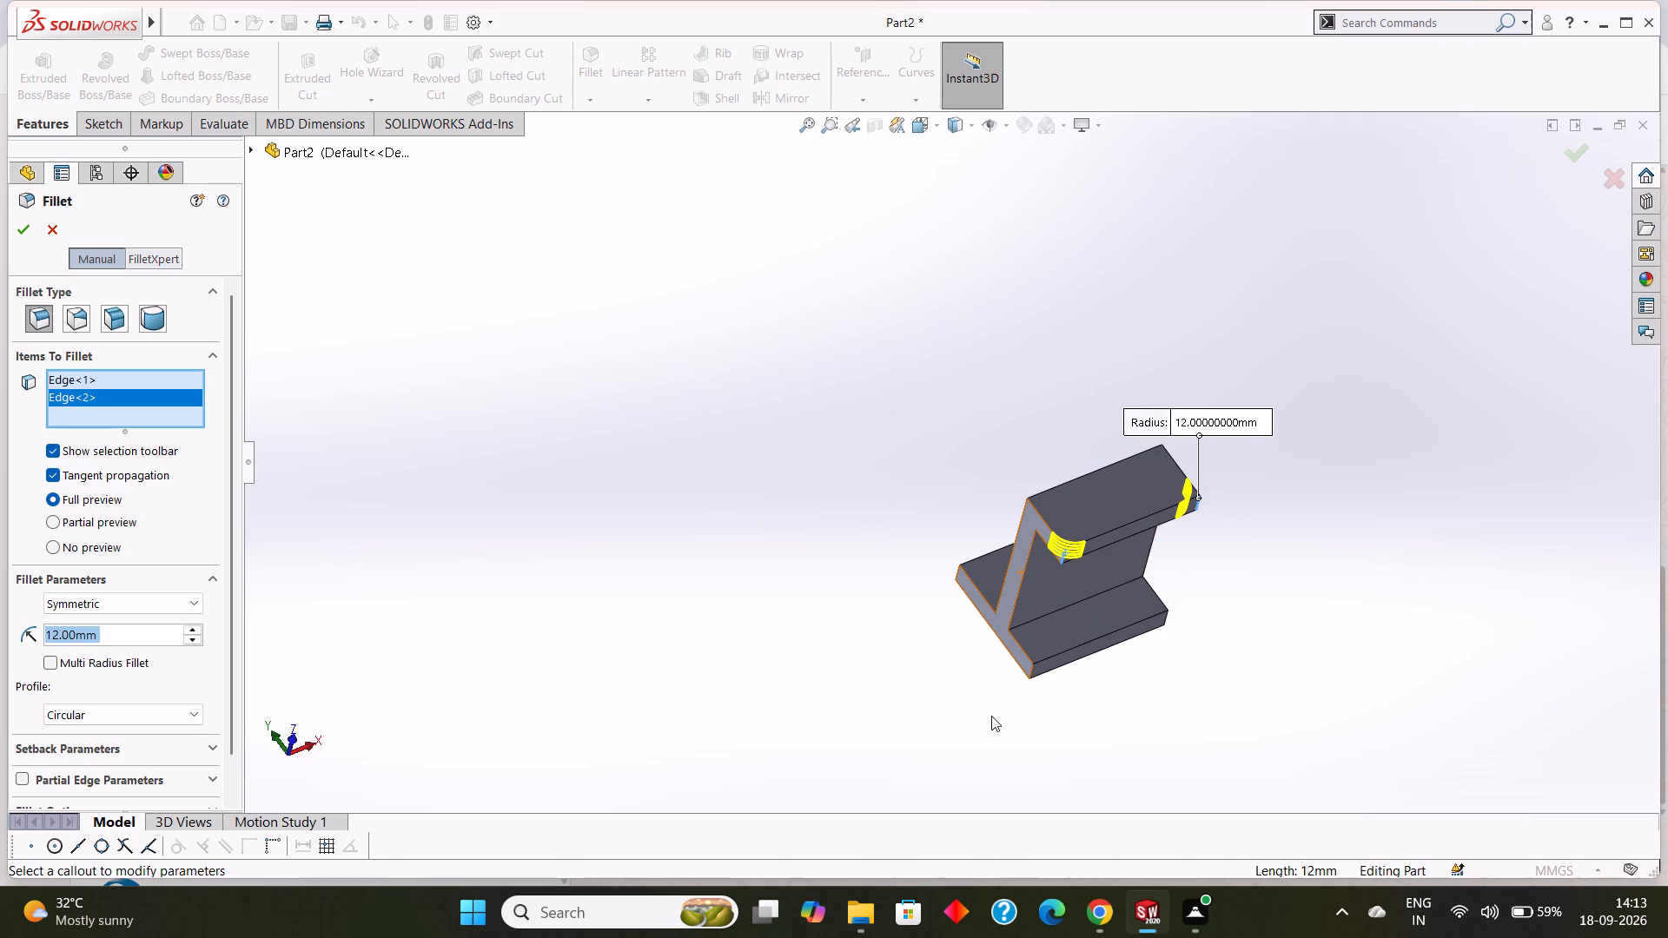
# Add the two bottom corner edges of the tall upright to the 12 mm fillet and accept it.
pyautogui.moveTo(993, 716); pyautogui.dragTo(960, 535, button='middle')
pyautogui.scroll(1, 960, 530)
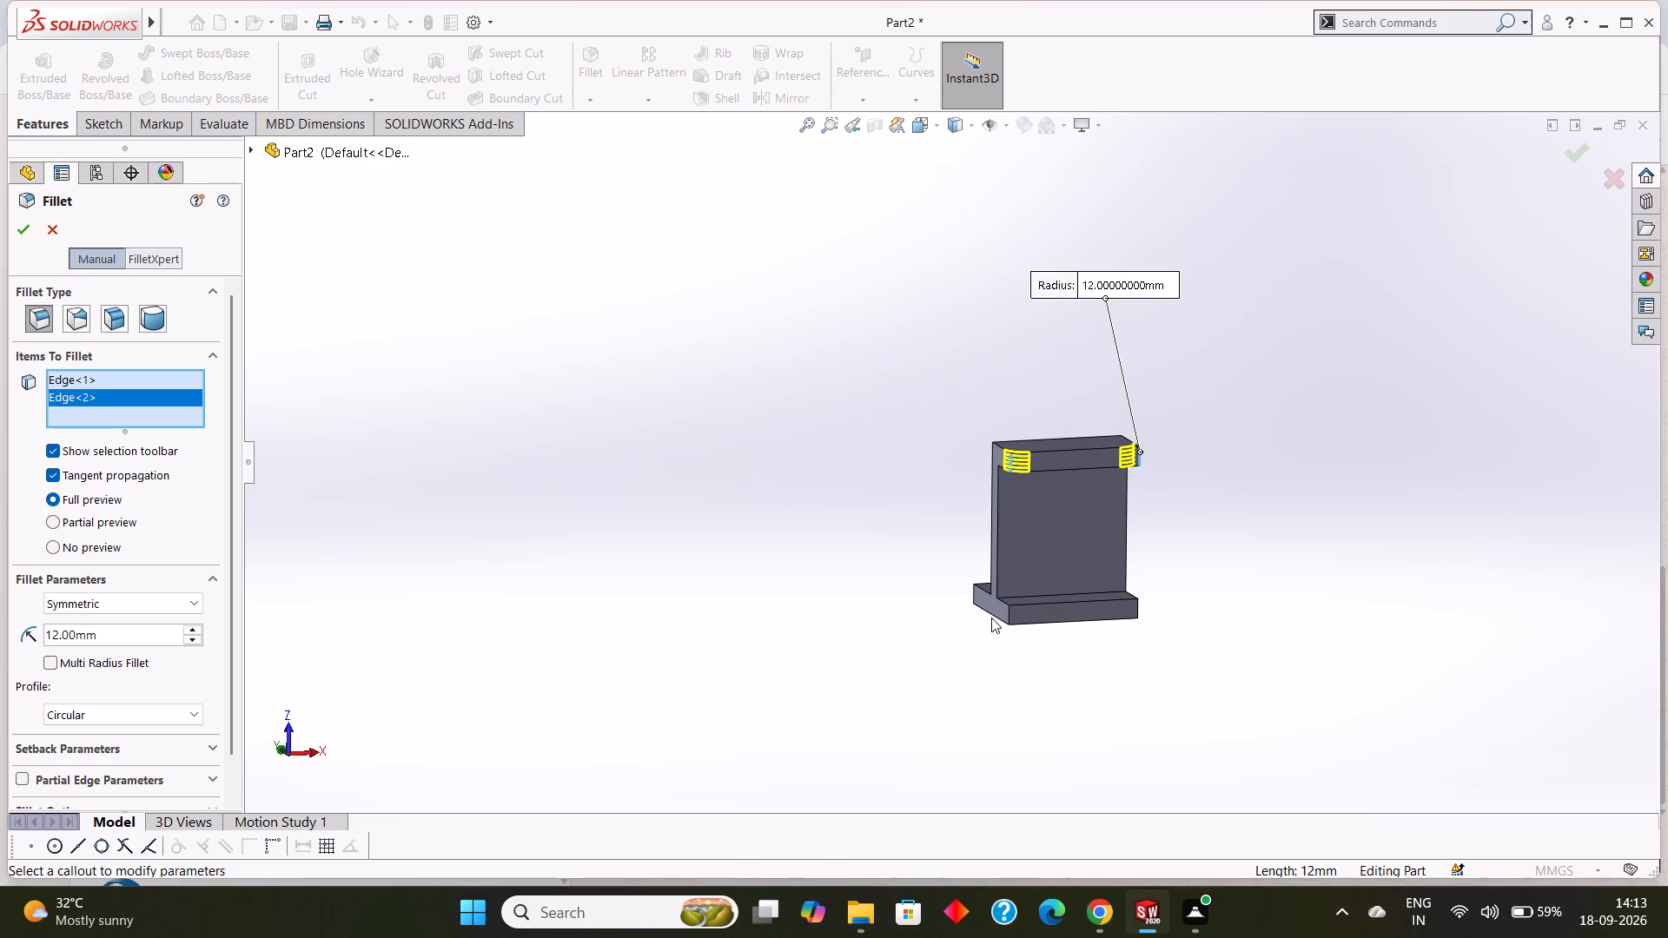
pyautogui.scroll(-5, 1007, 622)
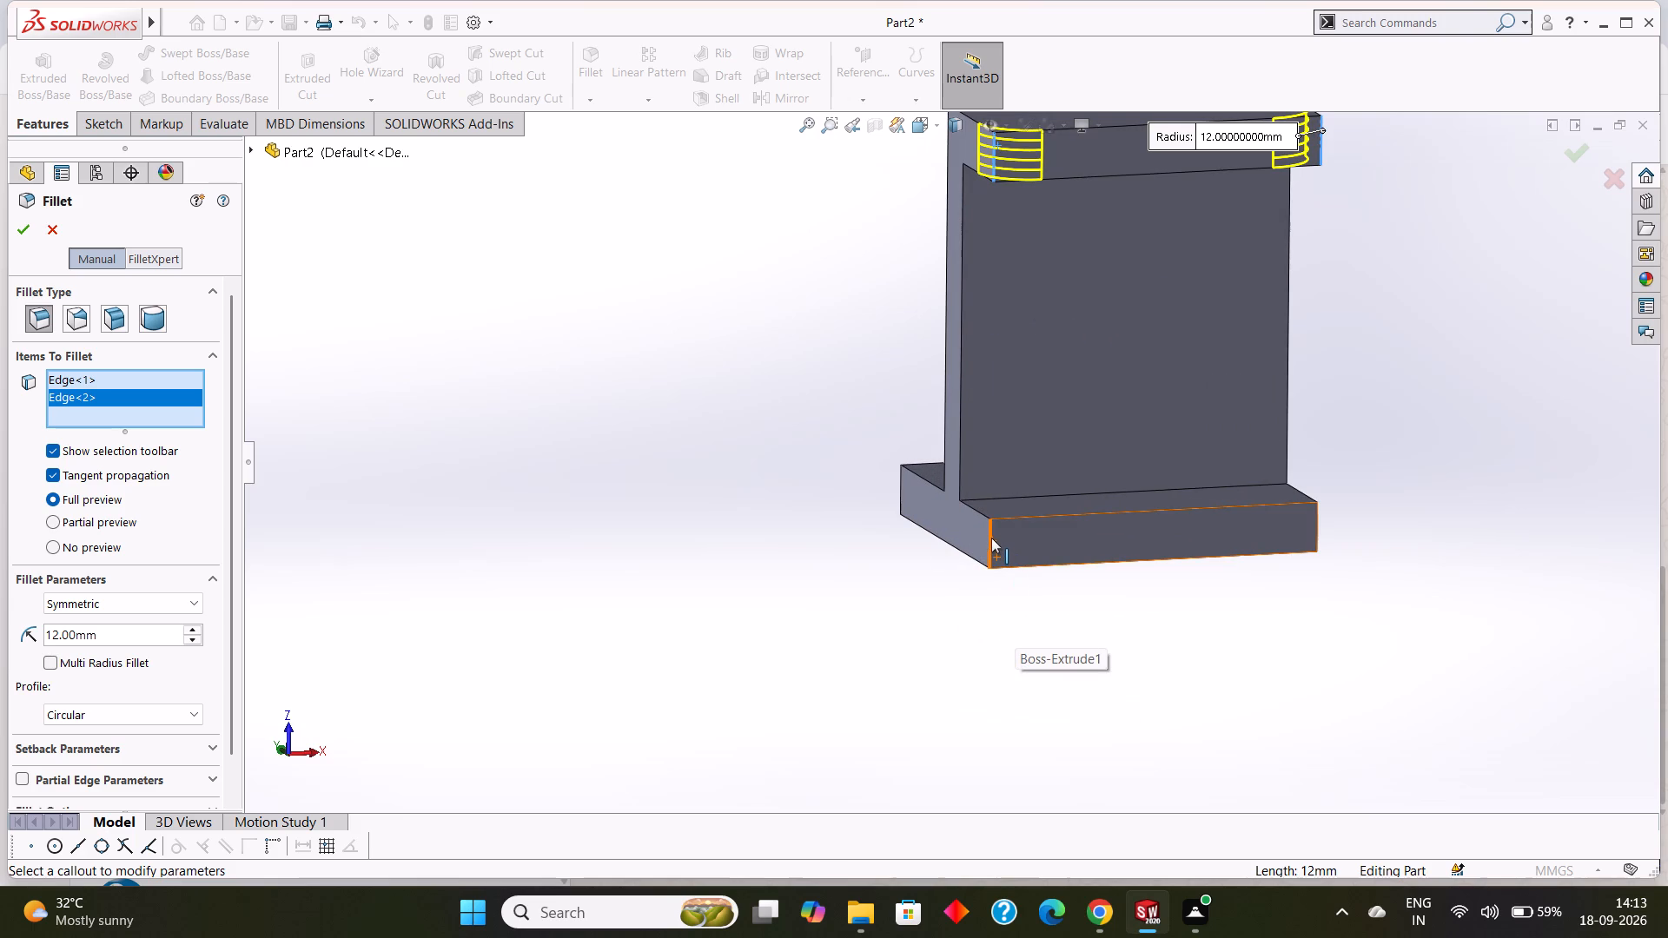
pyautogui.click(991, 538)
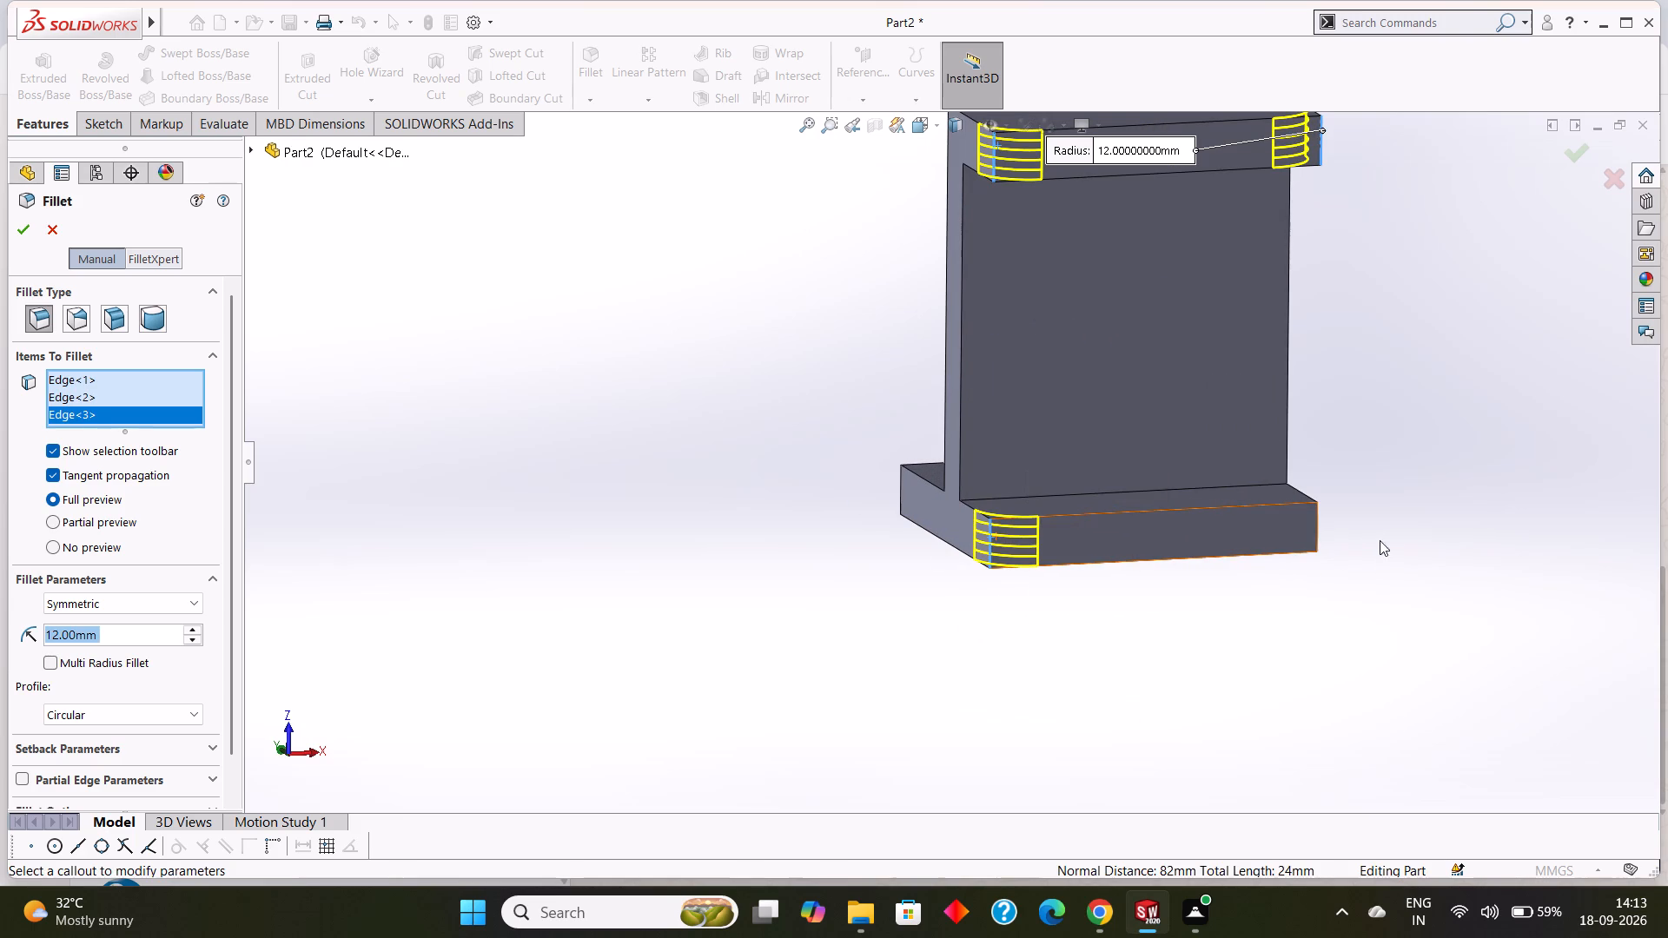
pyautogui.moveTo(1400, 540); pyautogui.dragTo(1340, 547, button='middle')
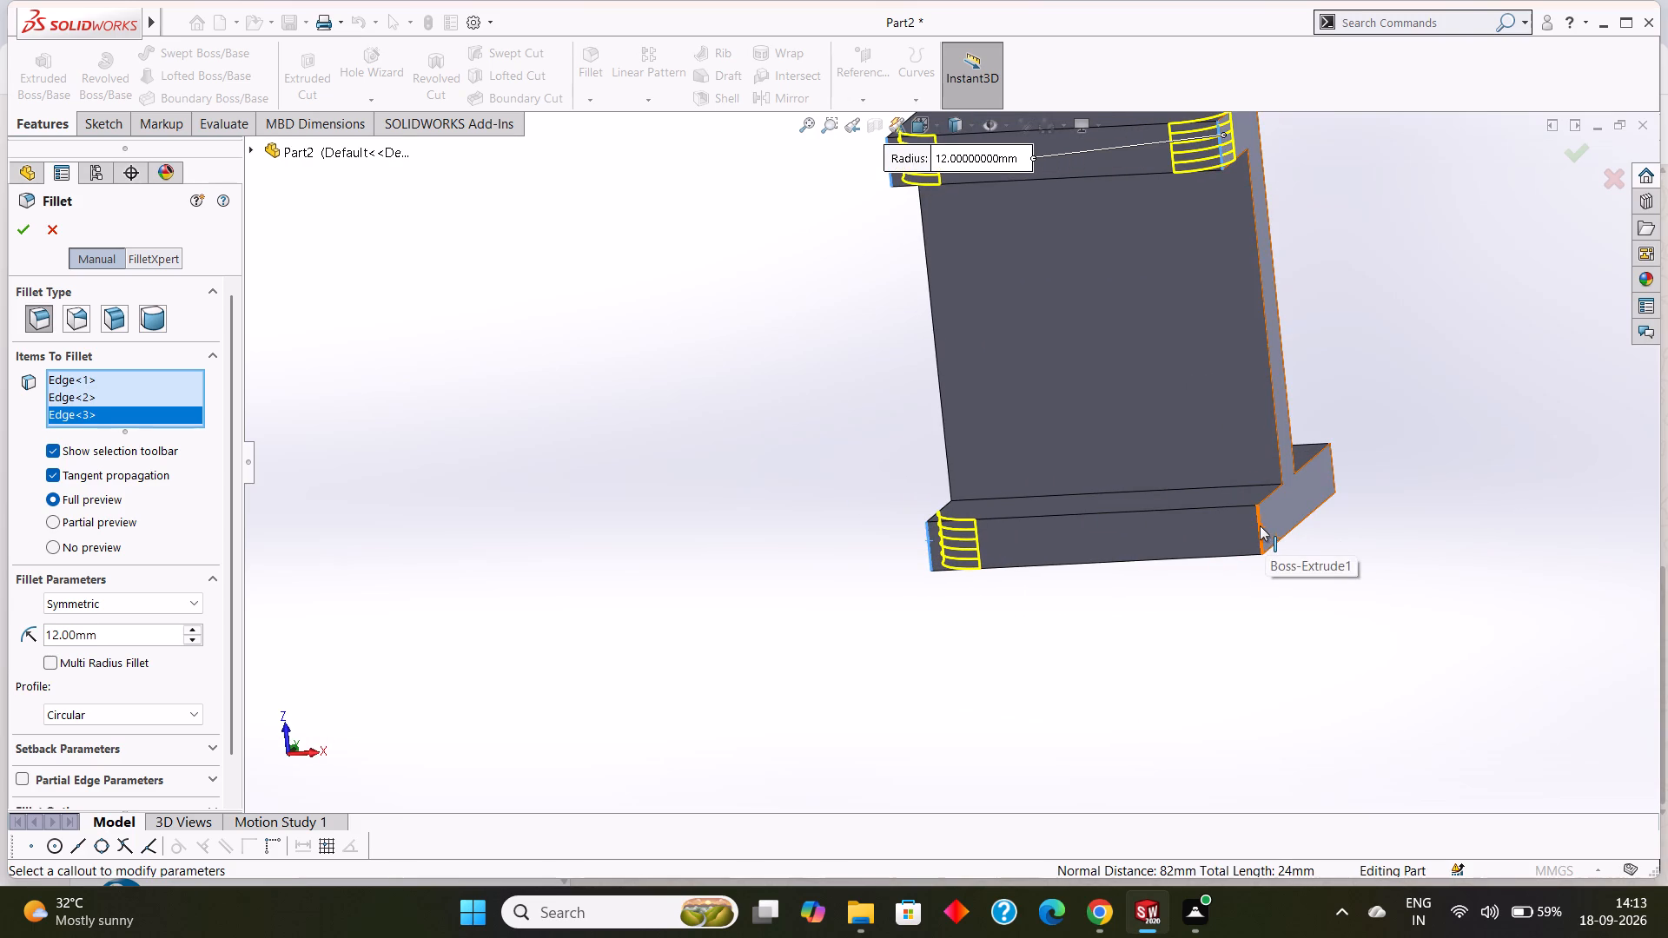
pyautogui.click(1260, 525)
pyautogui.moveTo(714, 445); pyautogui.dragTo(728, 513, button='middle')
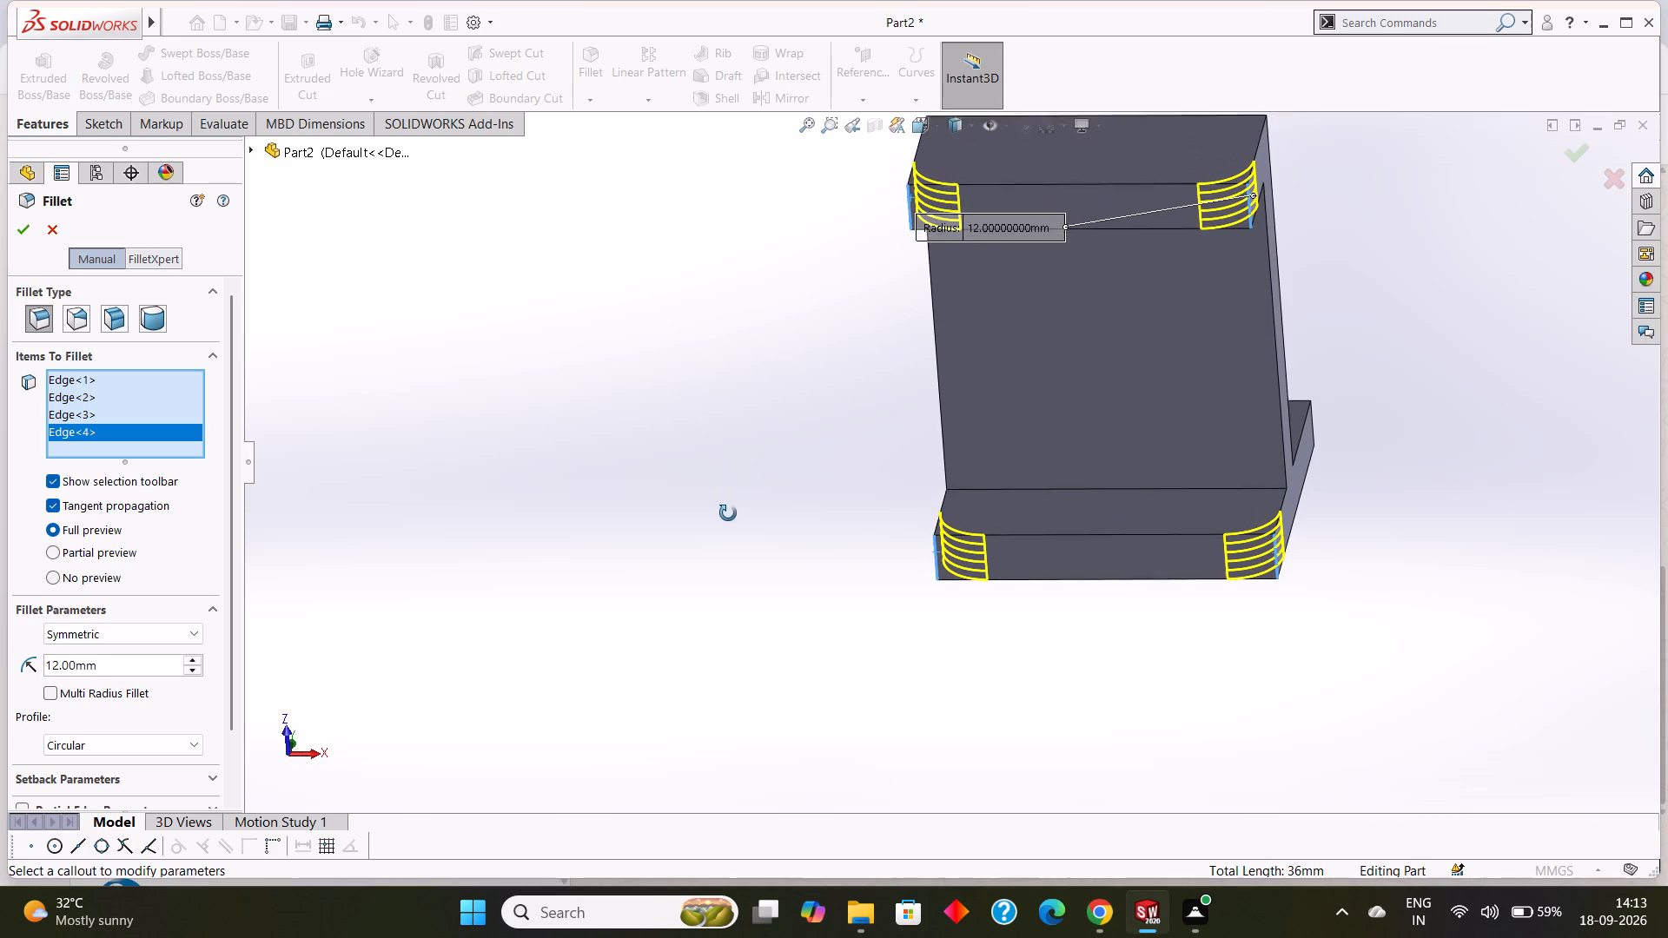
pyautogui.moveTo(728, 513); pyautogui.dragTo(729, 521, button='middle')
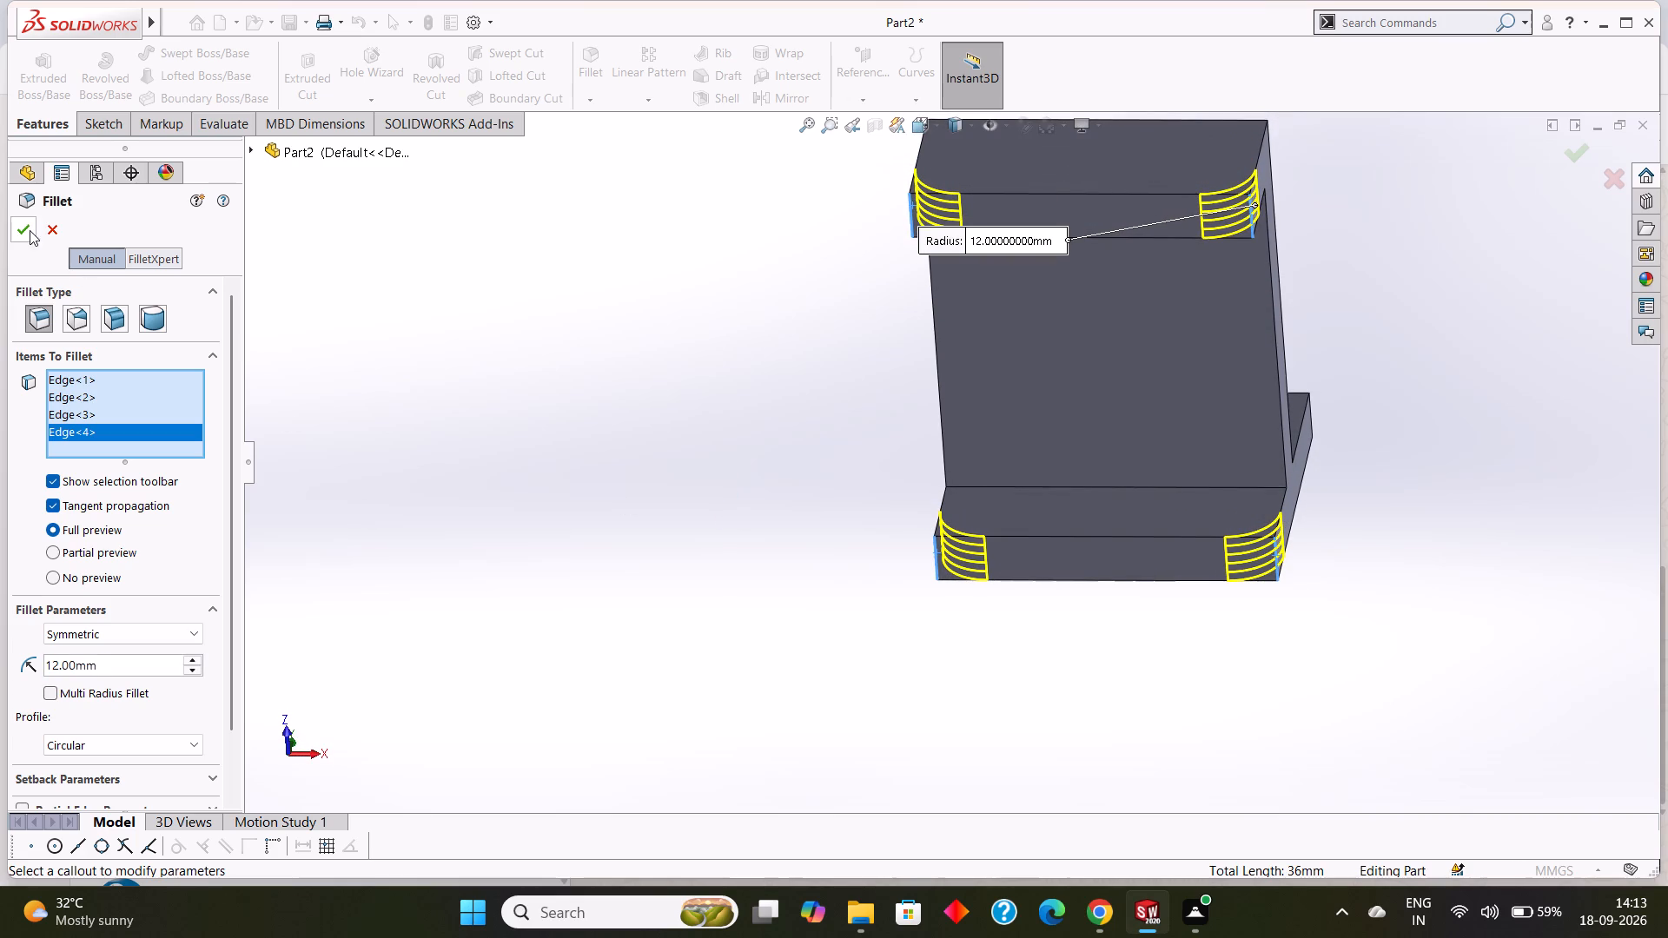
pyautogui.click(29, 229)
pyautogui.click(445, 402)
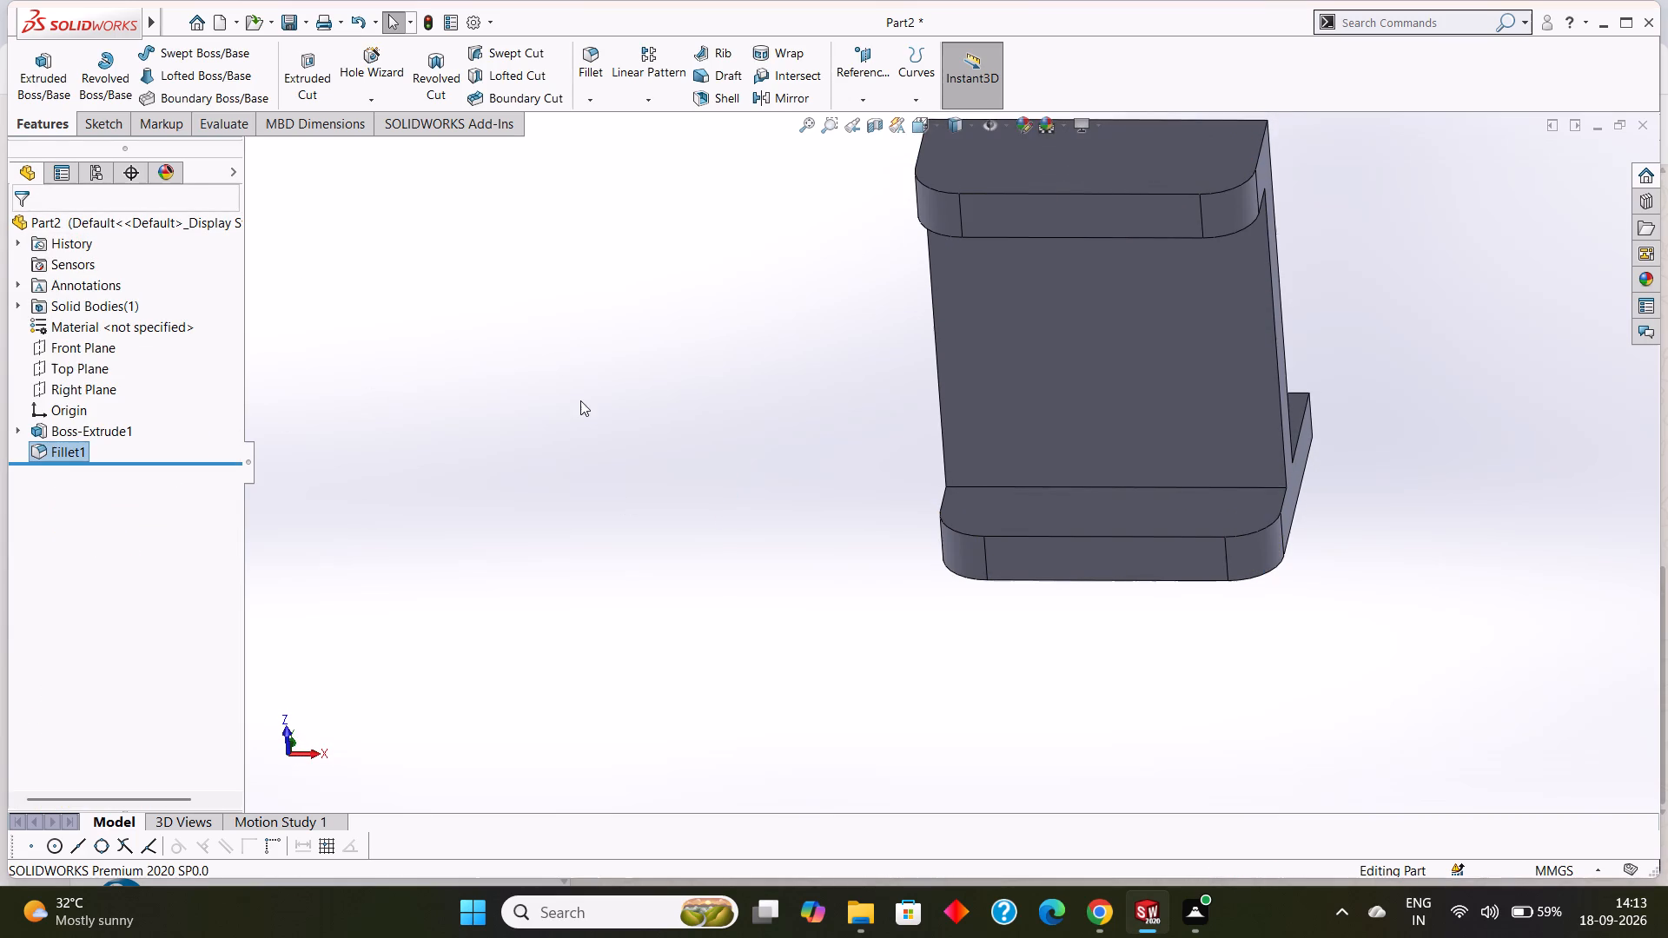
# Edit the scene to turn off floor shadows and apply the change.
pyautogui.moveTo(586, 400); pyautogui.dragTo(702, 718, button='middle')
pyautogui.scroll(3, 963, 574)
pyautogui.scroll(-1, 950, 629)
pyautogui.moveTo(954, 630); pyautogui.dragTo(1022, 598, button='middle')
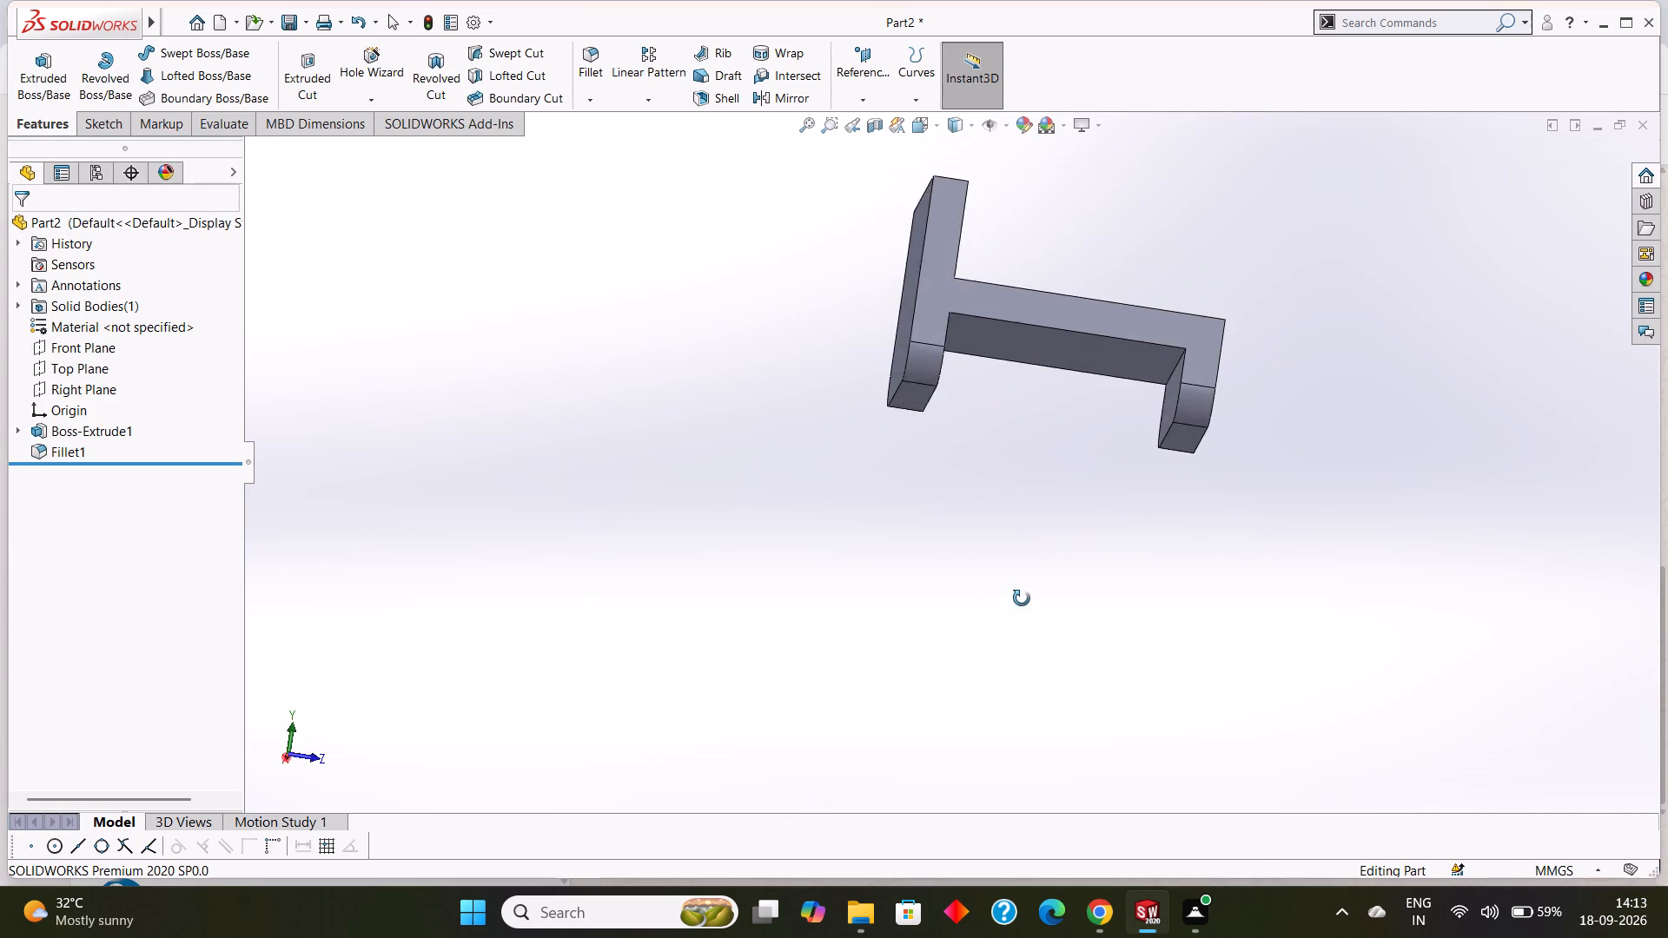
pyautogui.moveTo(1022, 598); pyautogui.dragTo(1009, 674, button='middle')
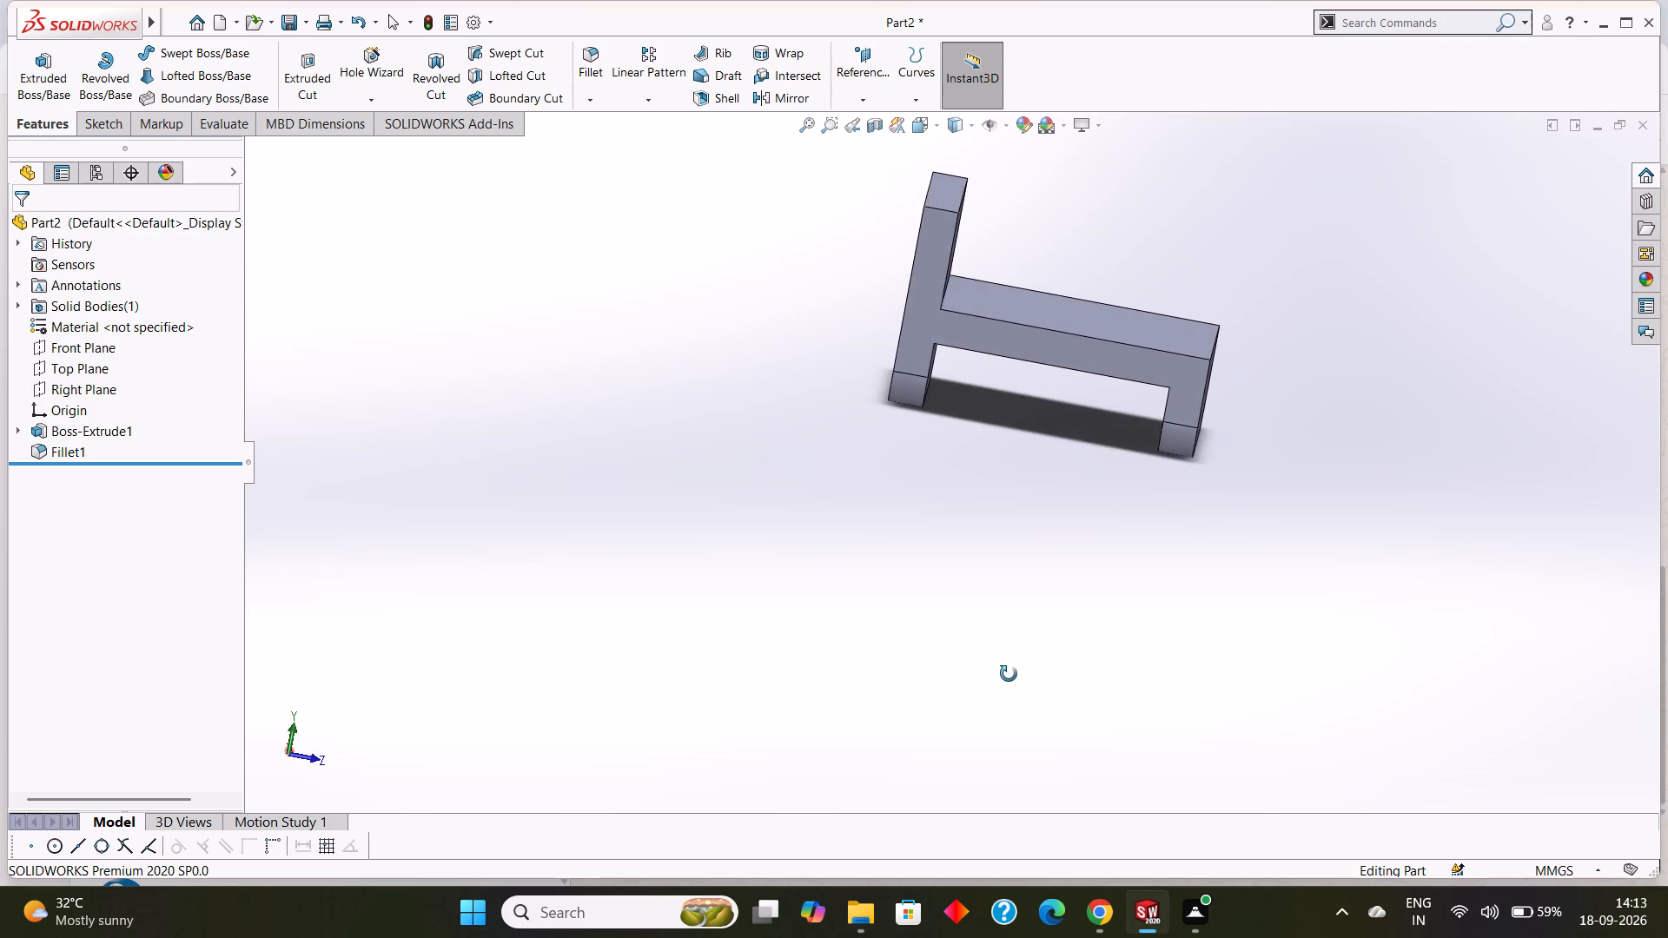
pyautogui.moveTo(1009, 674); pyautogui.dragTo(996, 691, button='middle')
pyautogui.rightClick(1453, 429)
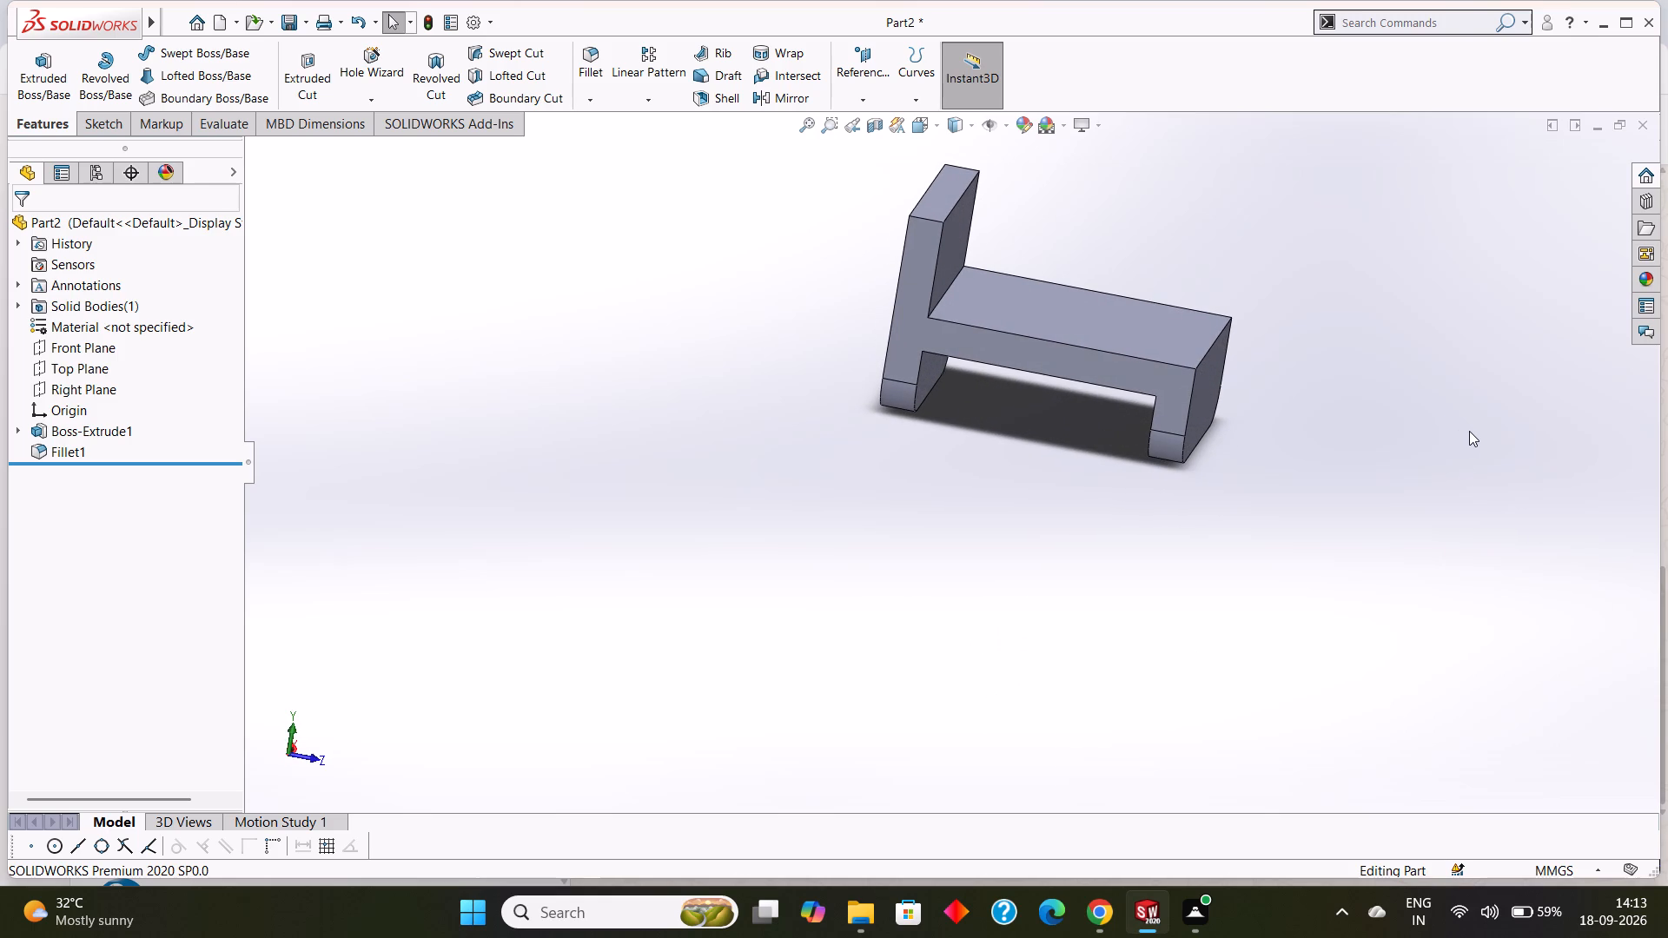
pyautogui.click(1494, 614)
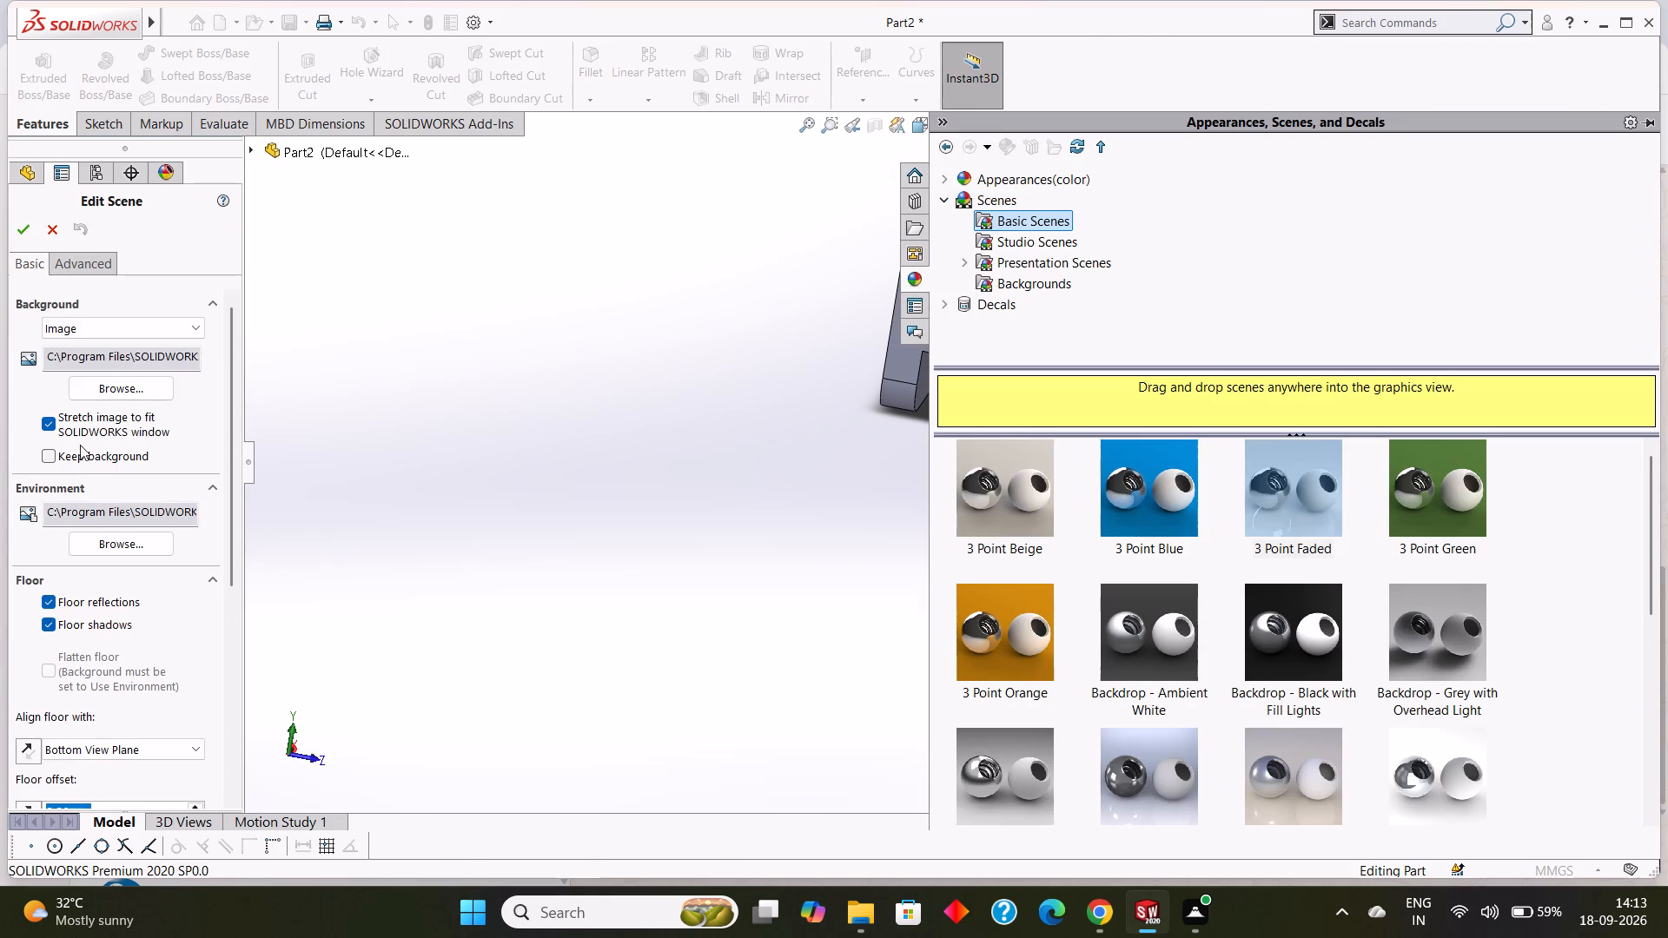
pyautogui.click(43, 625)
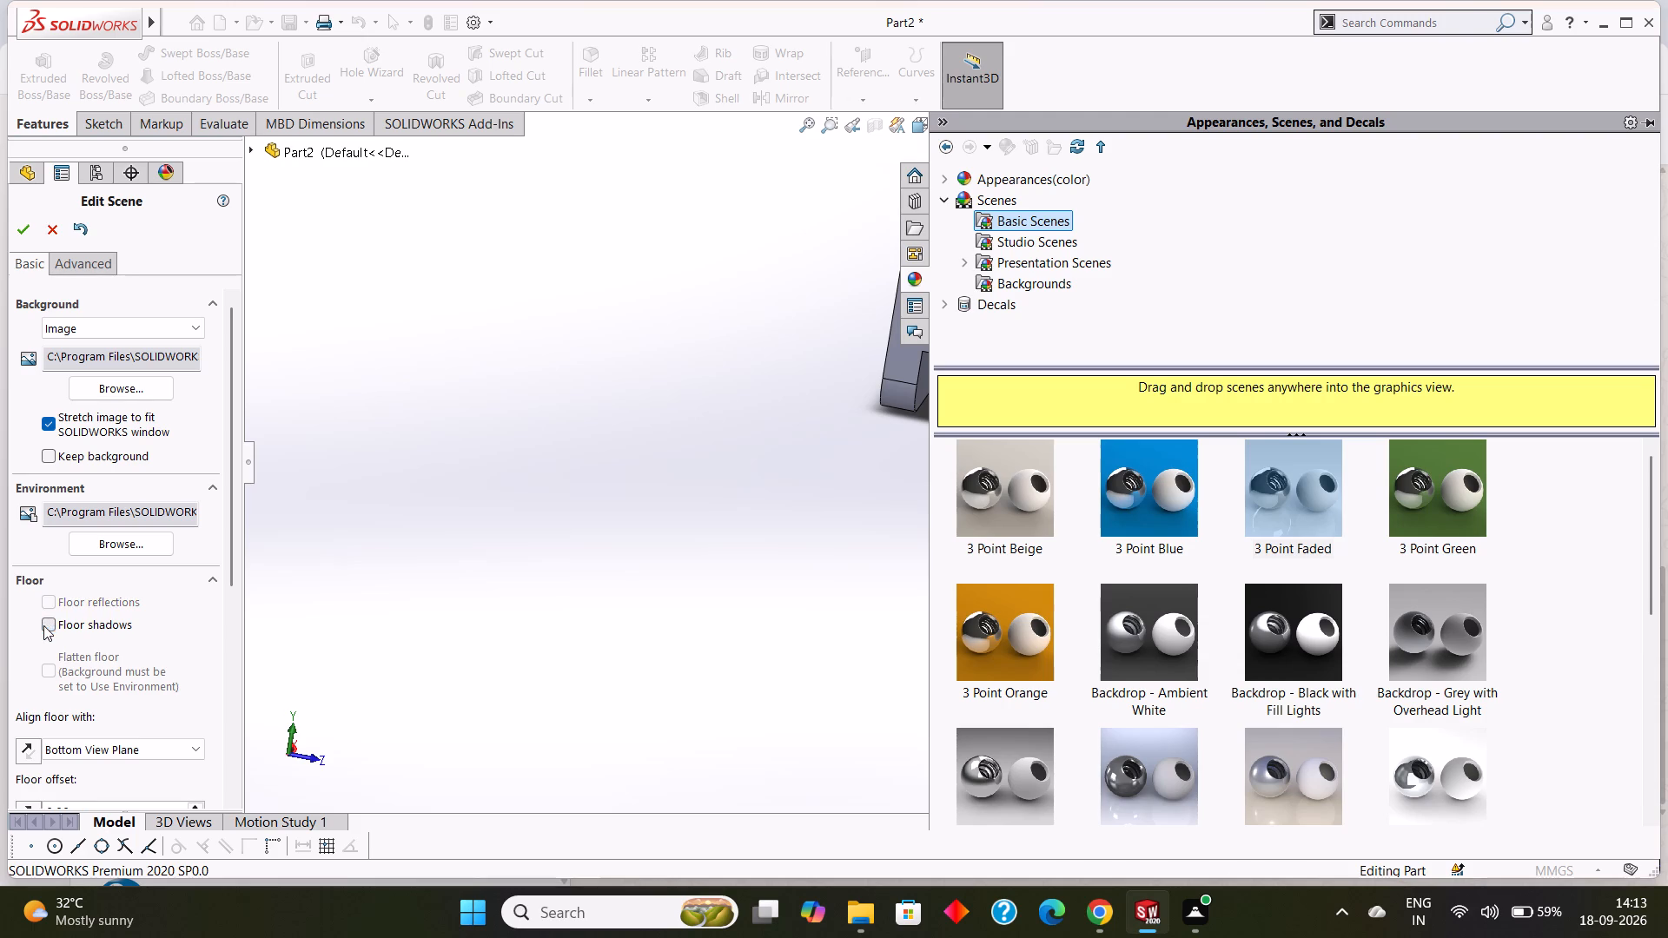
pyautogui.click(18, 231)
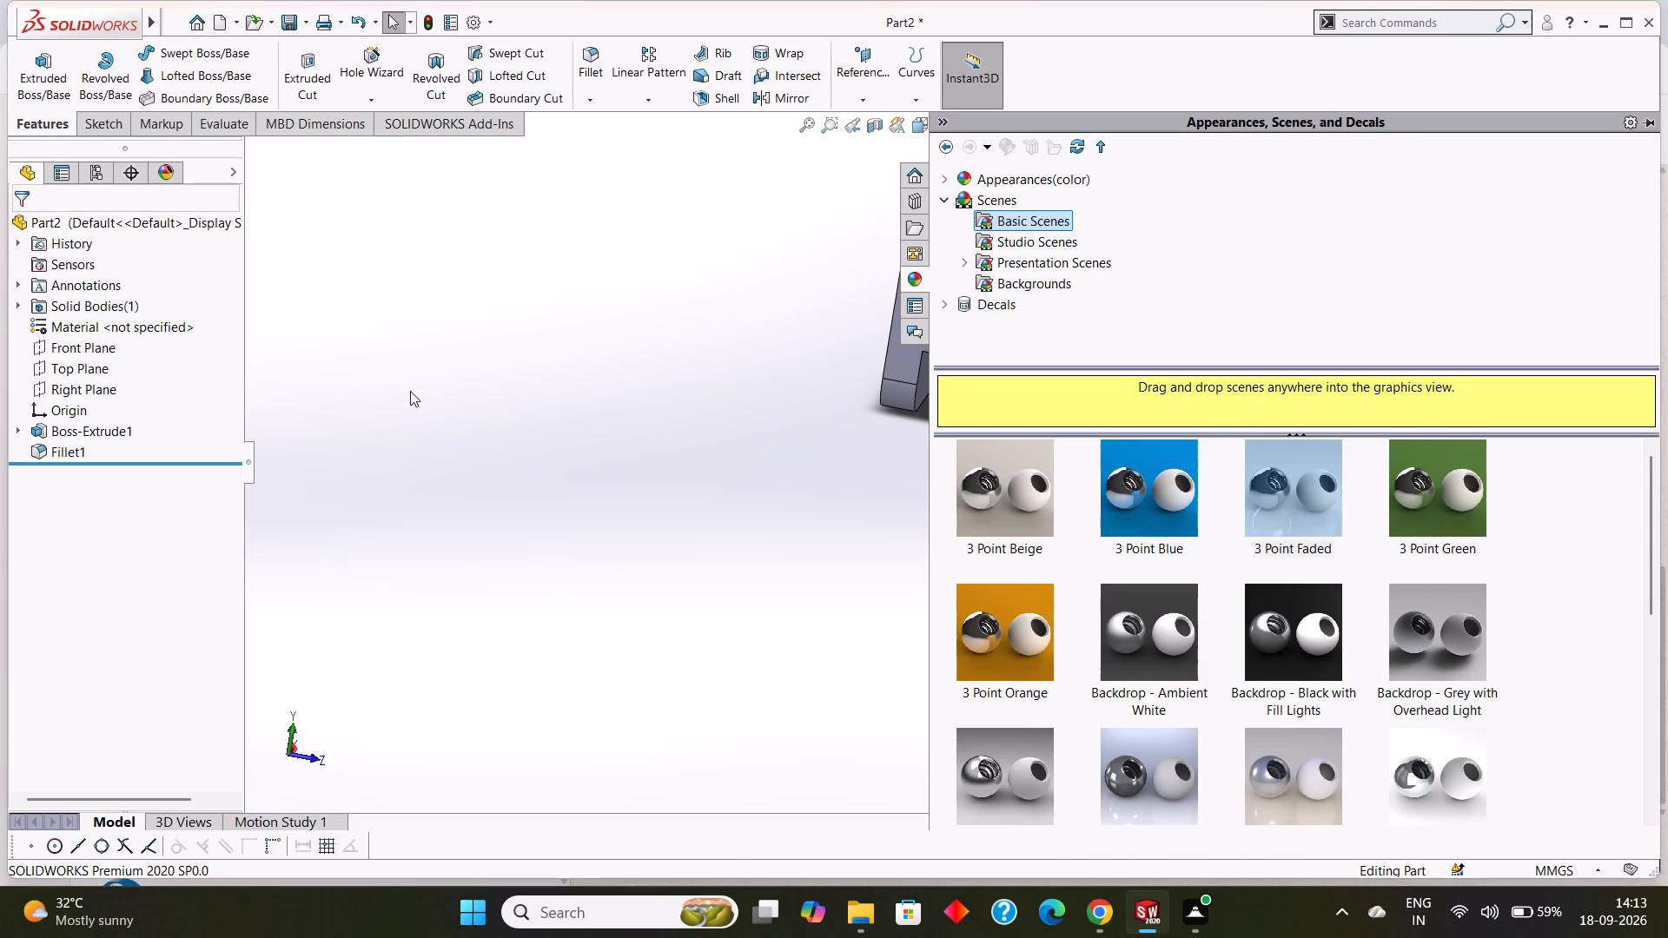
pyautogui.click(520, 438)
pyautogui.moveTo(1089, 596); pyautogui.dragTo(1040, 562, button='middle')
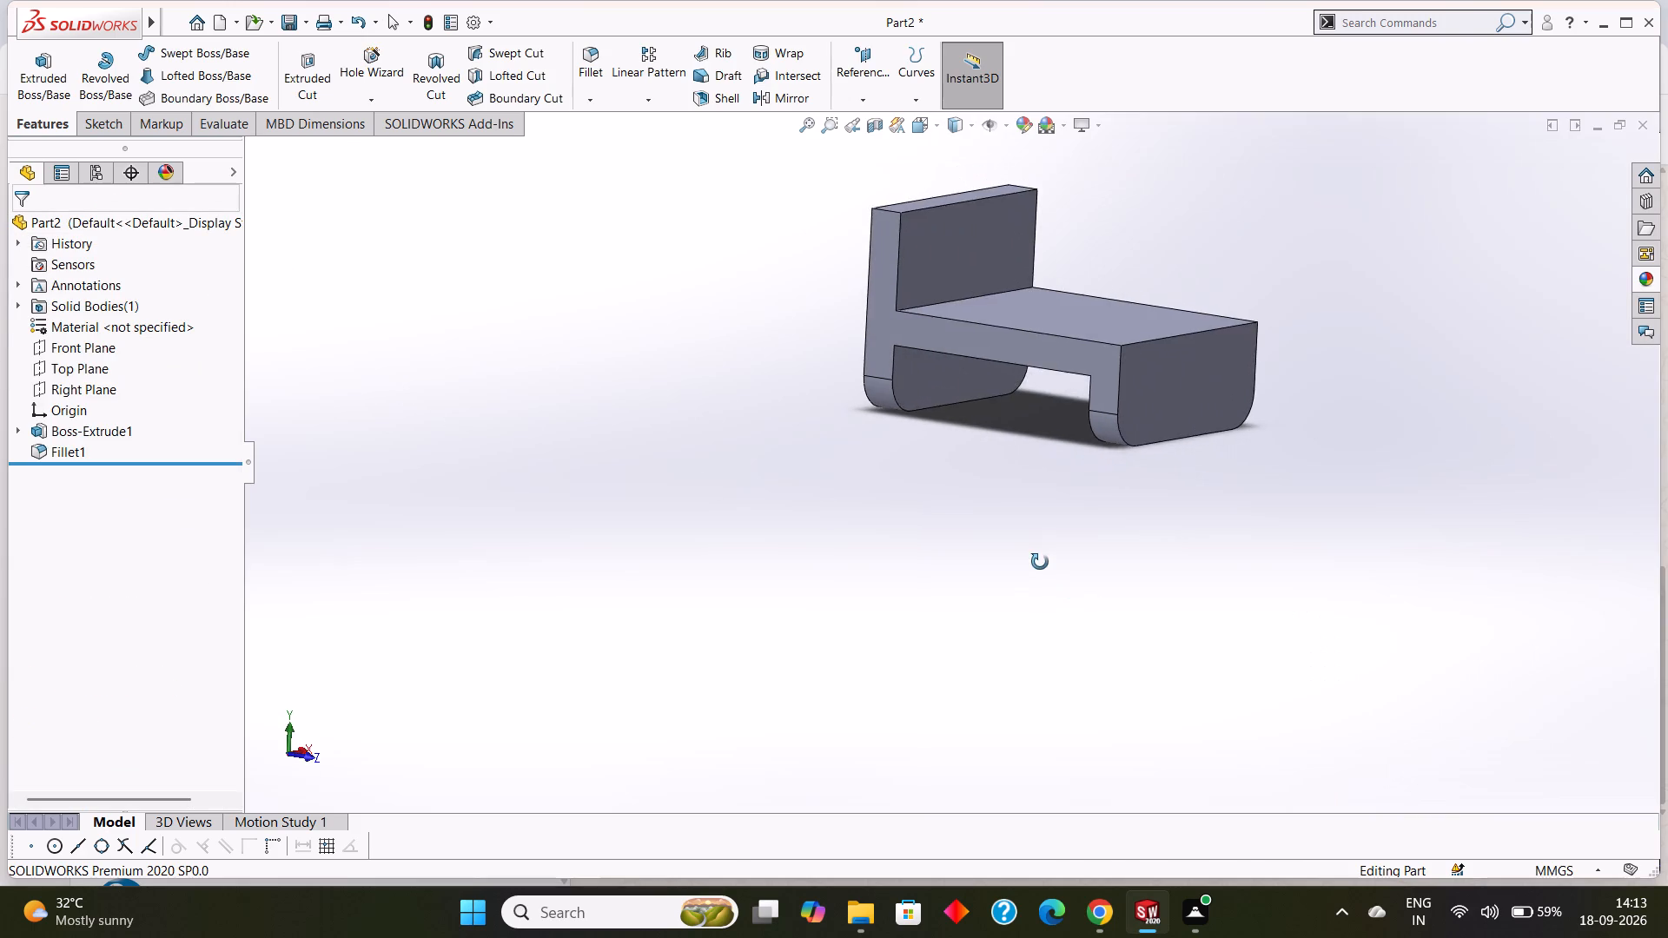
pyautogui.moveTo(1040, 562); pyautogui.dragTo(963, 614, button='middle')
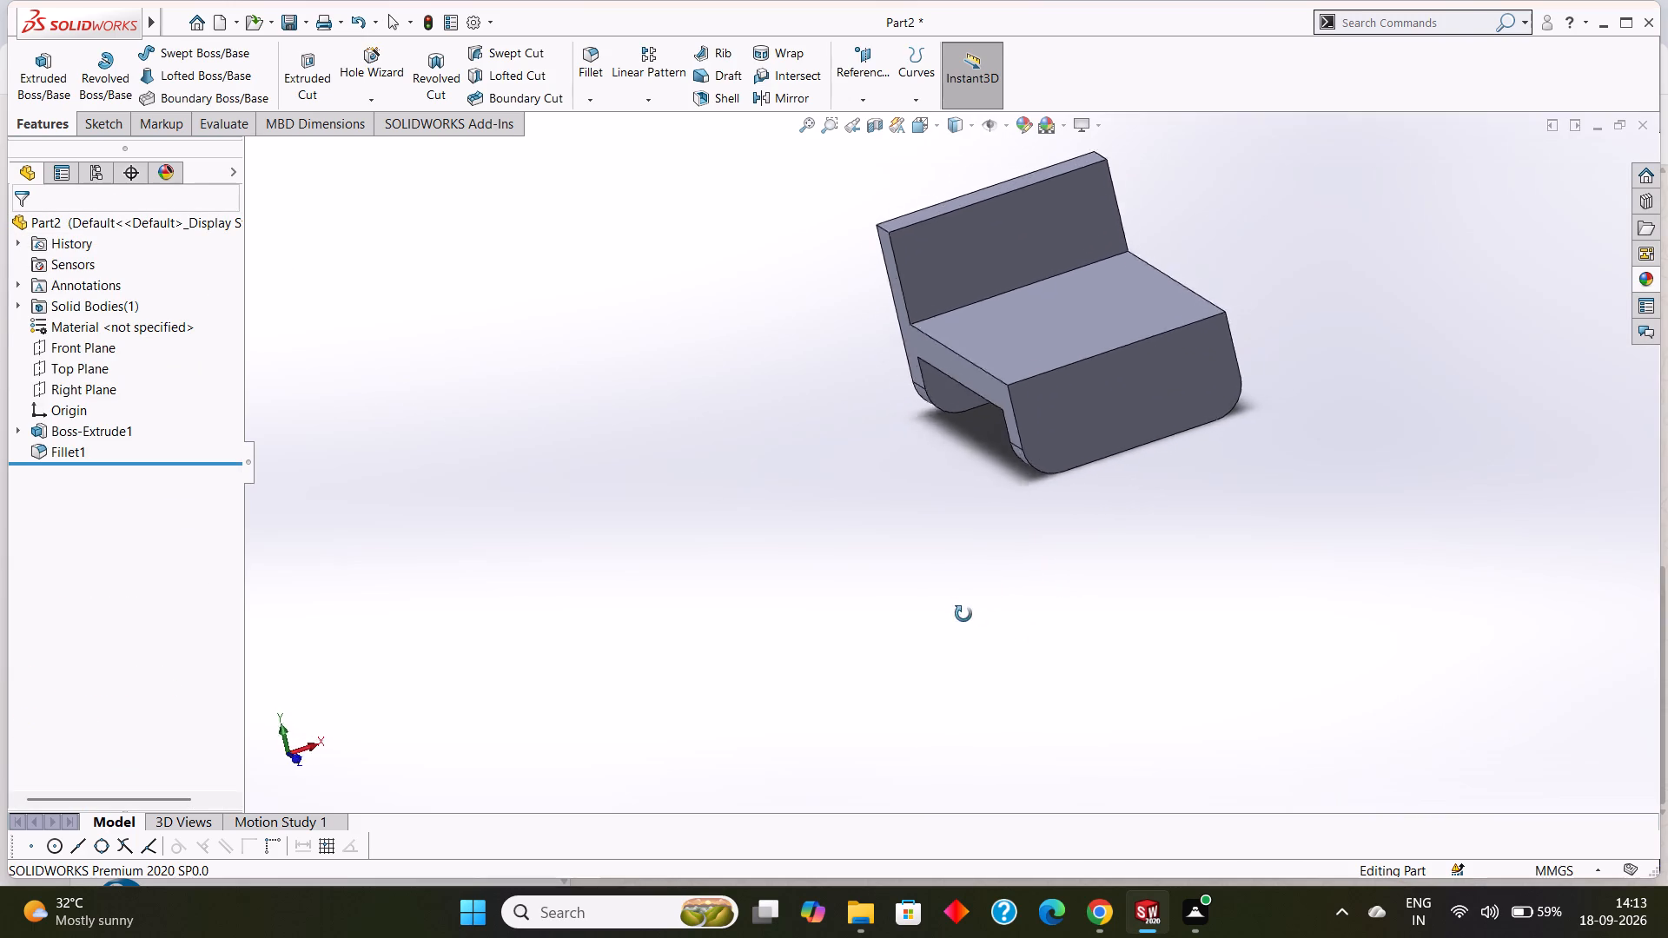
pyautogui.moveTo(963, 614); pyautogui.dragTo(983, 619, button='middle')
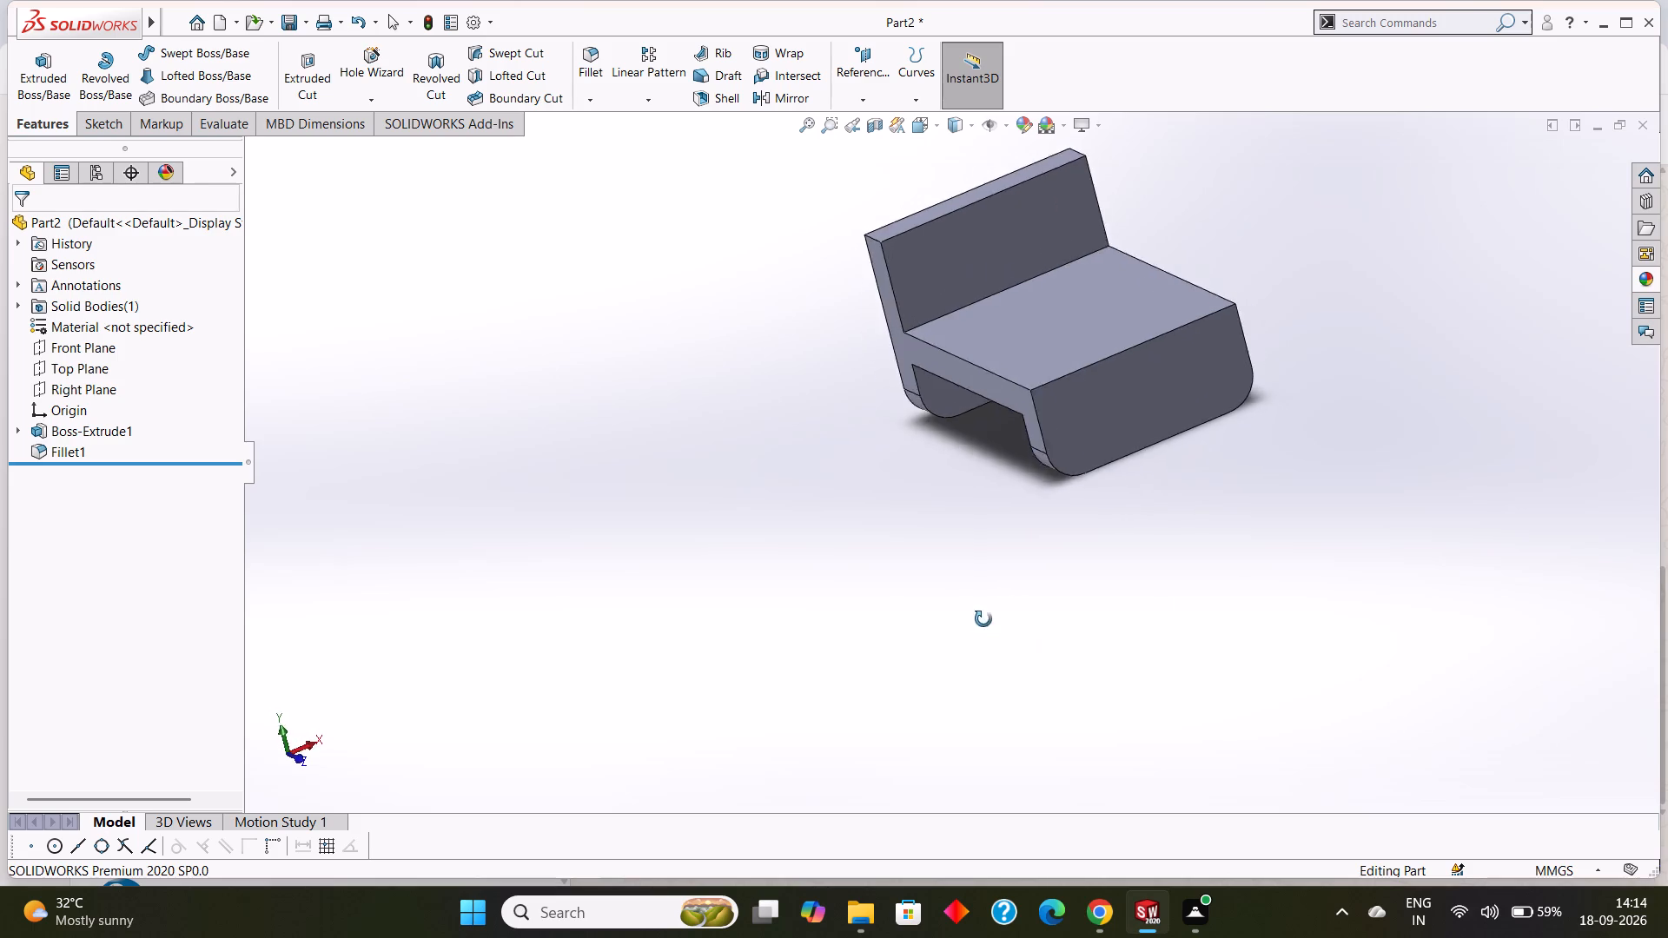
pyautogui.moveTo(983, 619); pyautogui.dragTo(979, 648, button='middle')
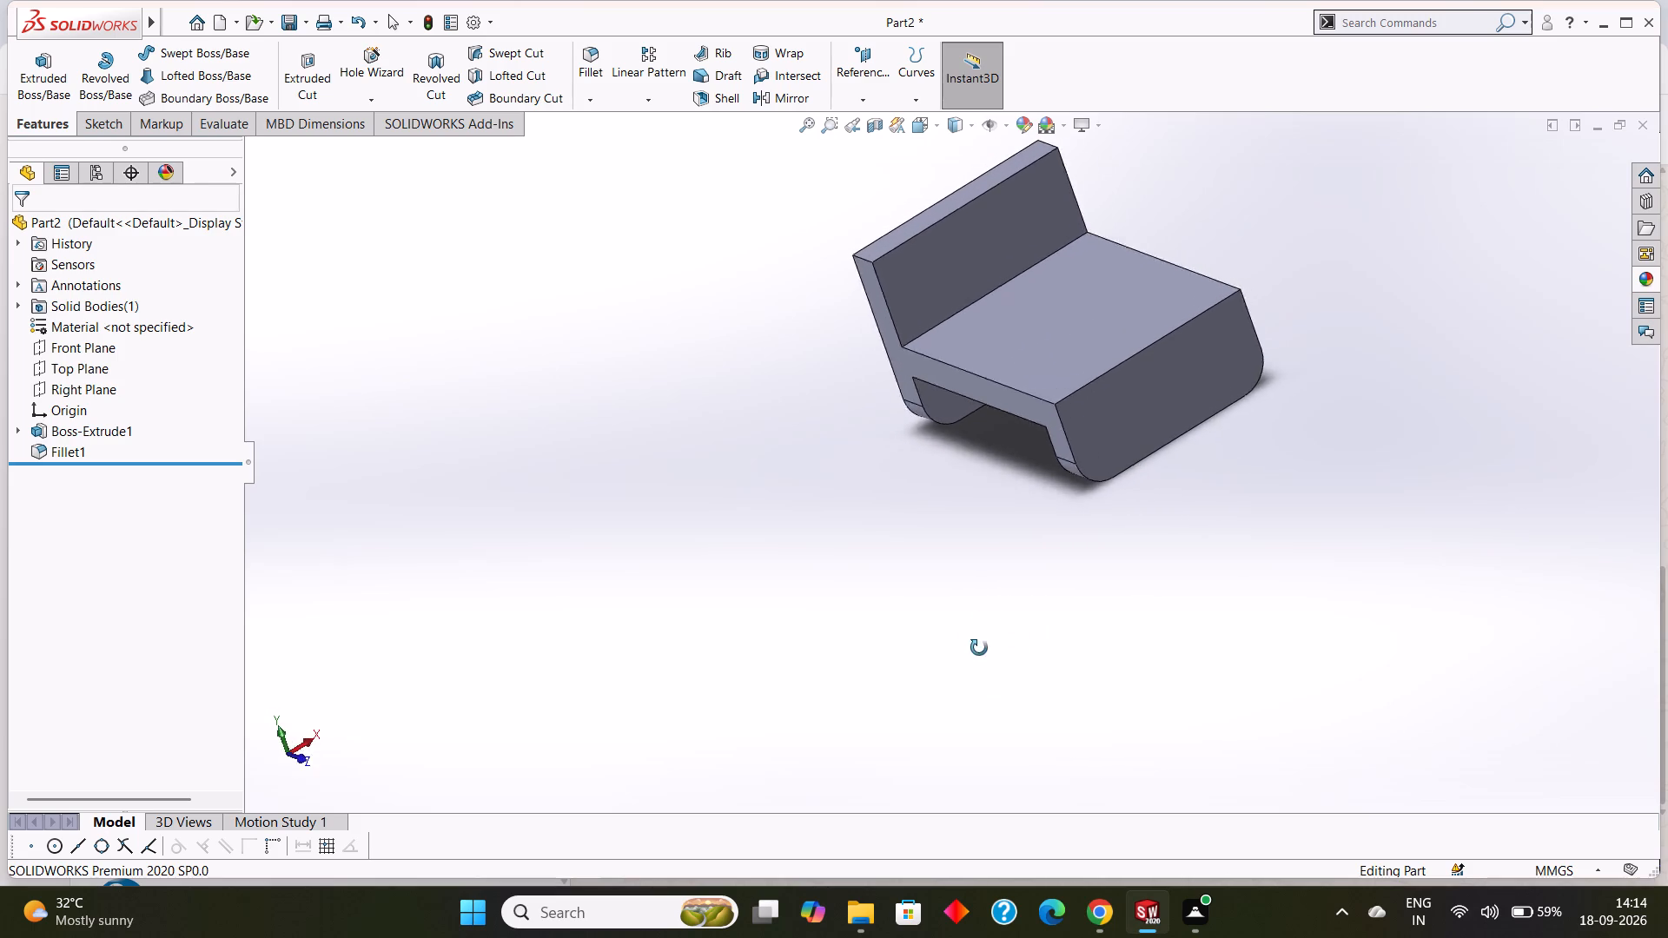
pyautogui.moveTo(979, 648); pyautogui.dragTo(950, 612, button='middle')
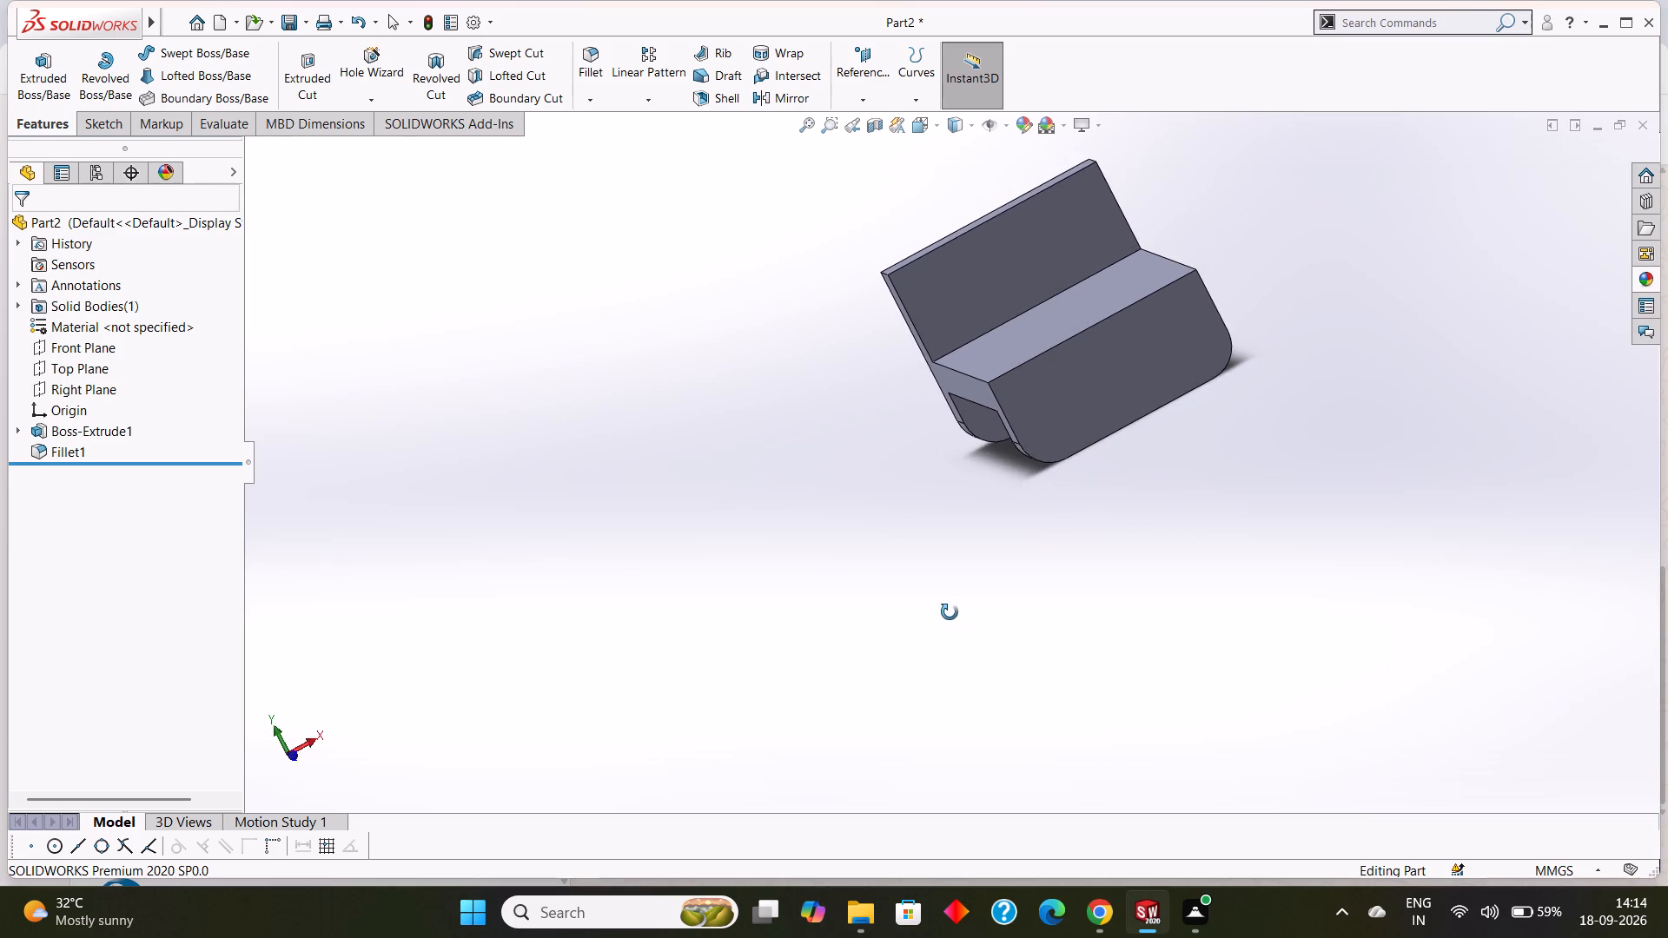
# Open a new sketch on the outer face of the short leg, oriented normal to that face.
pyautogui.moveTo(950, 612); pyautogui.dragTo(966, 604, button='middle')
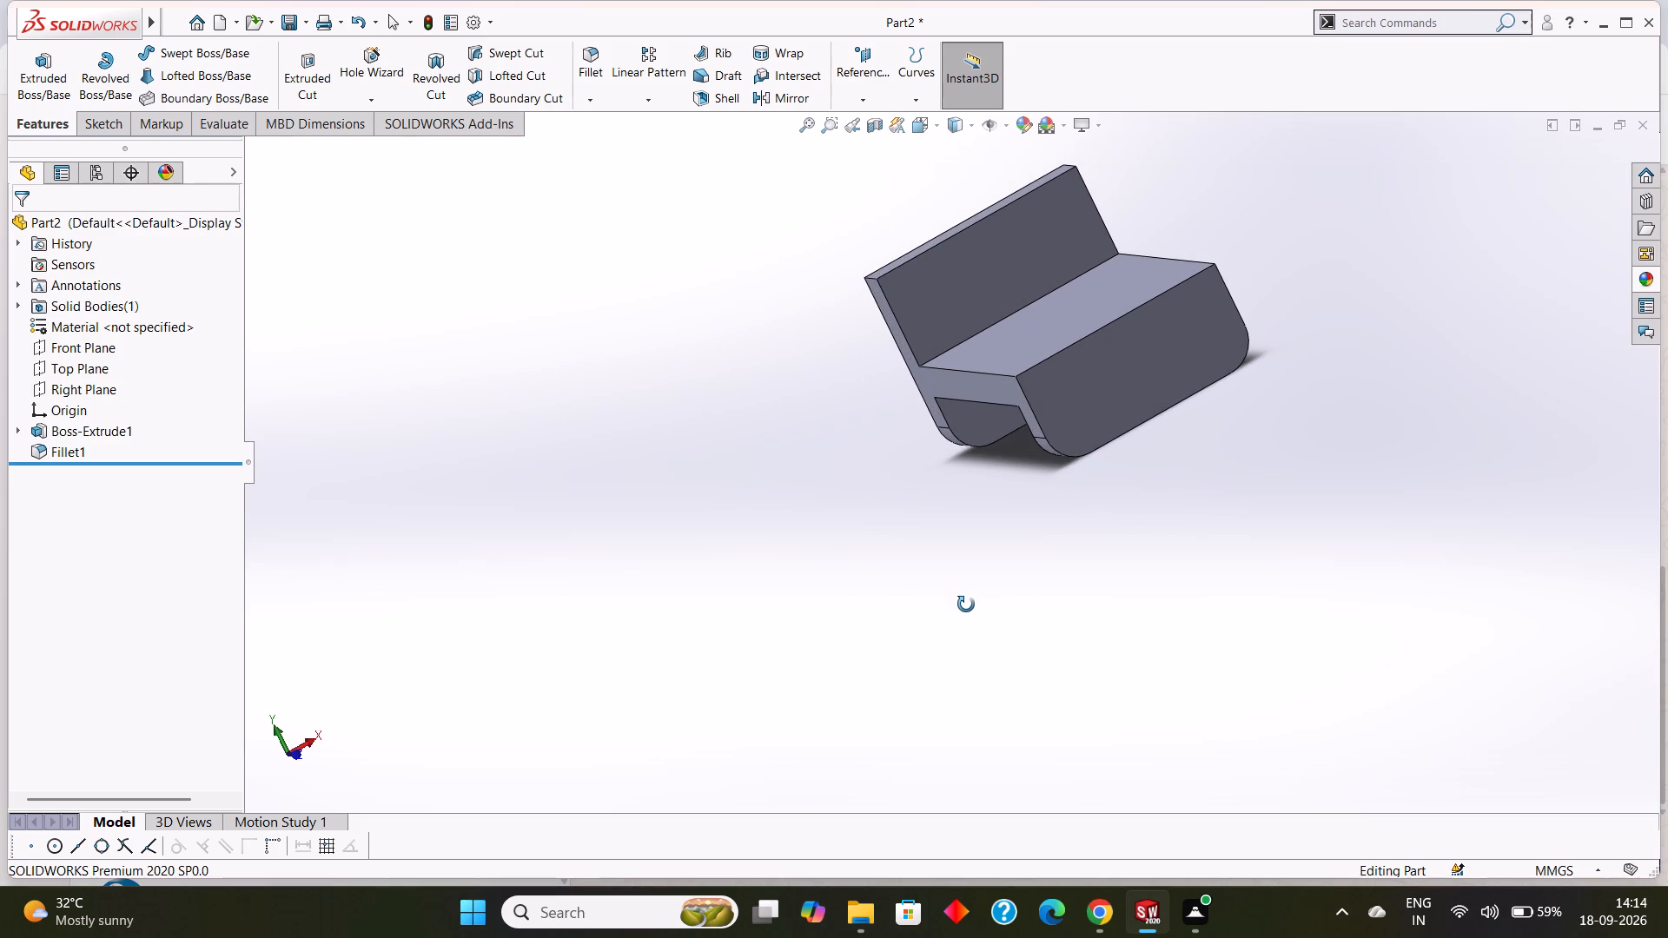
pyautogui.moveTo(966, 604); pyautogui.dragTo(941, 594, button='middle')
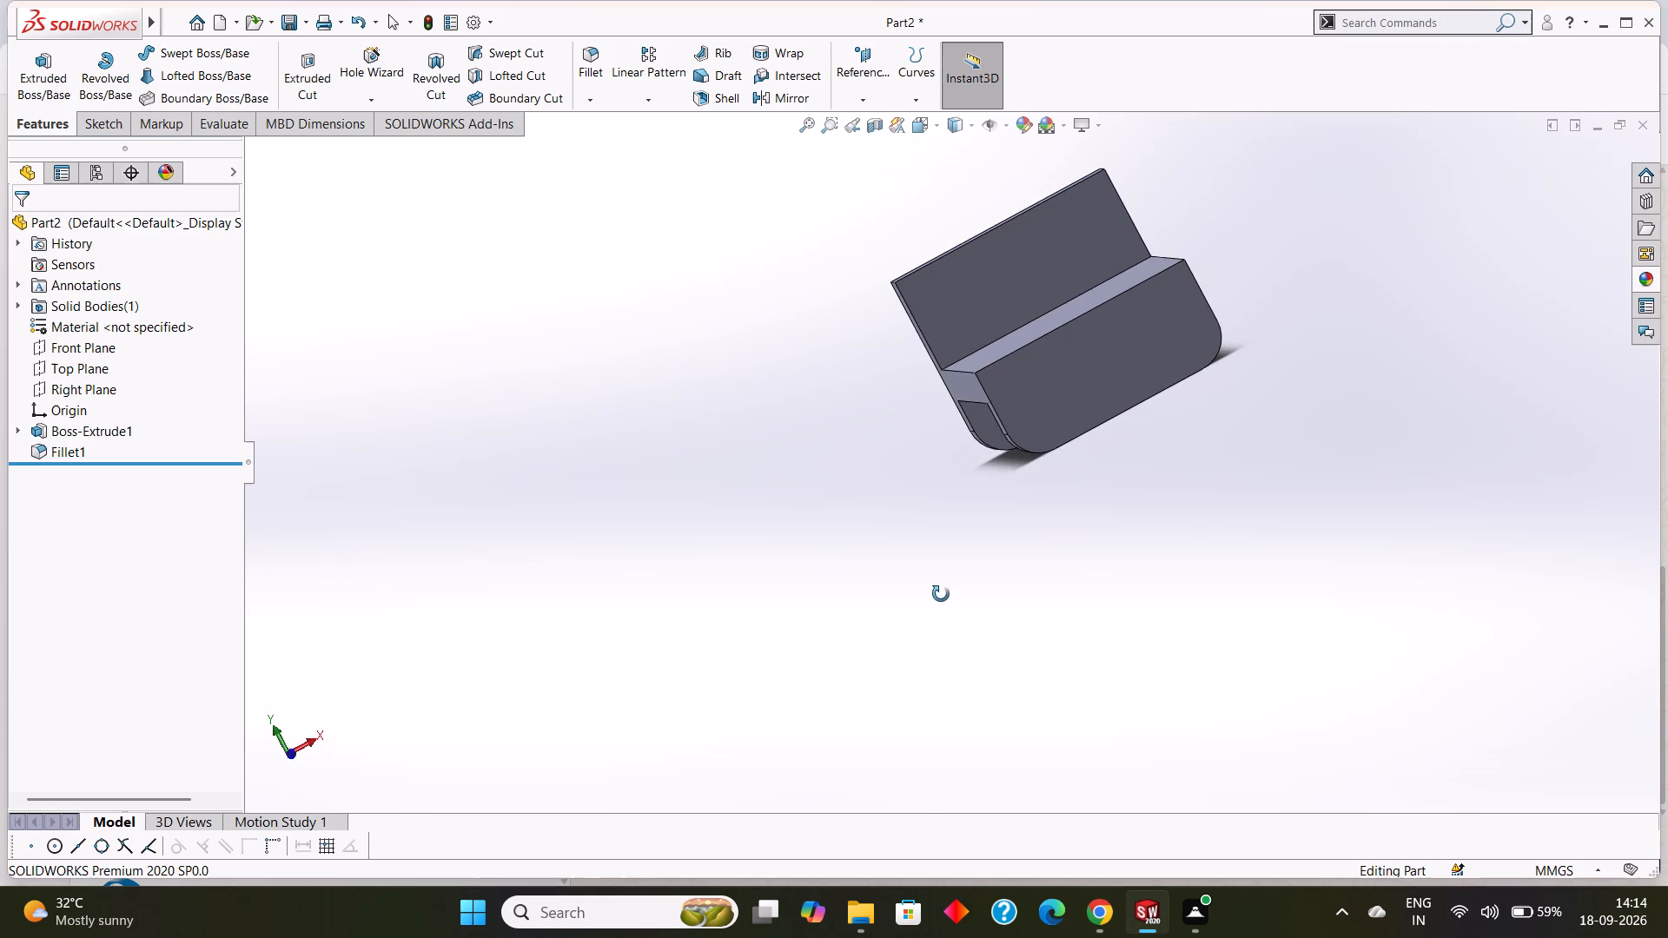
pyautogui.moveTo(941, 594); pyautogui.dragTo(940, 593, button='middle')
pyautogui.click(1109, 362)
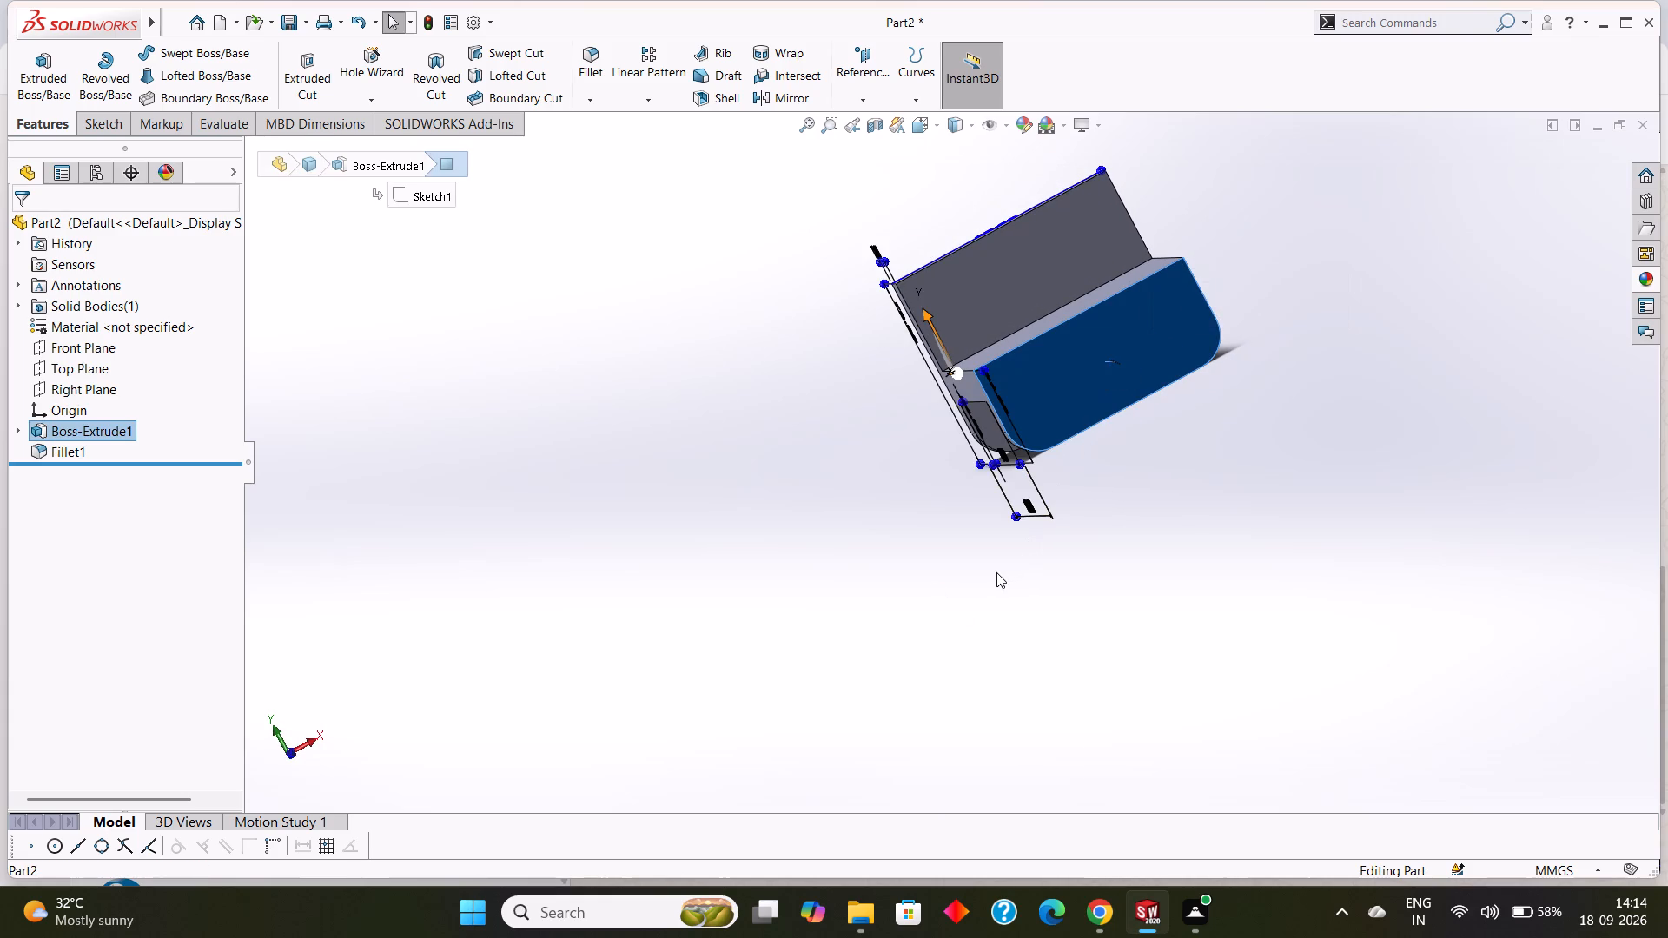
pyautogui.hotkey('ctrl', '8')
pyautogui.rightClick(1016, 532)
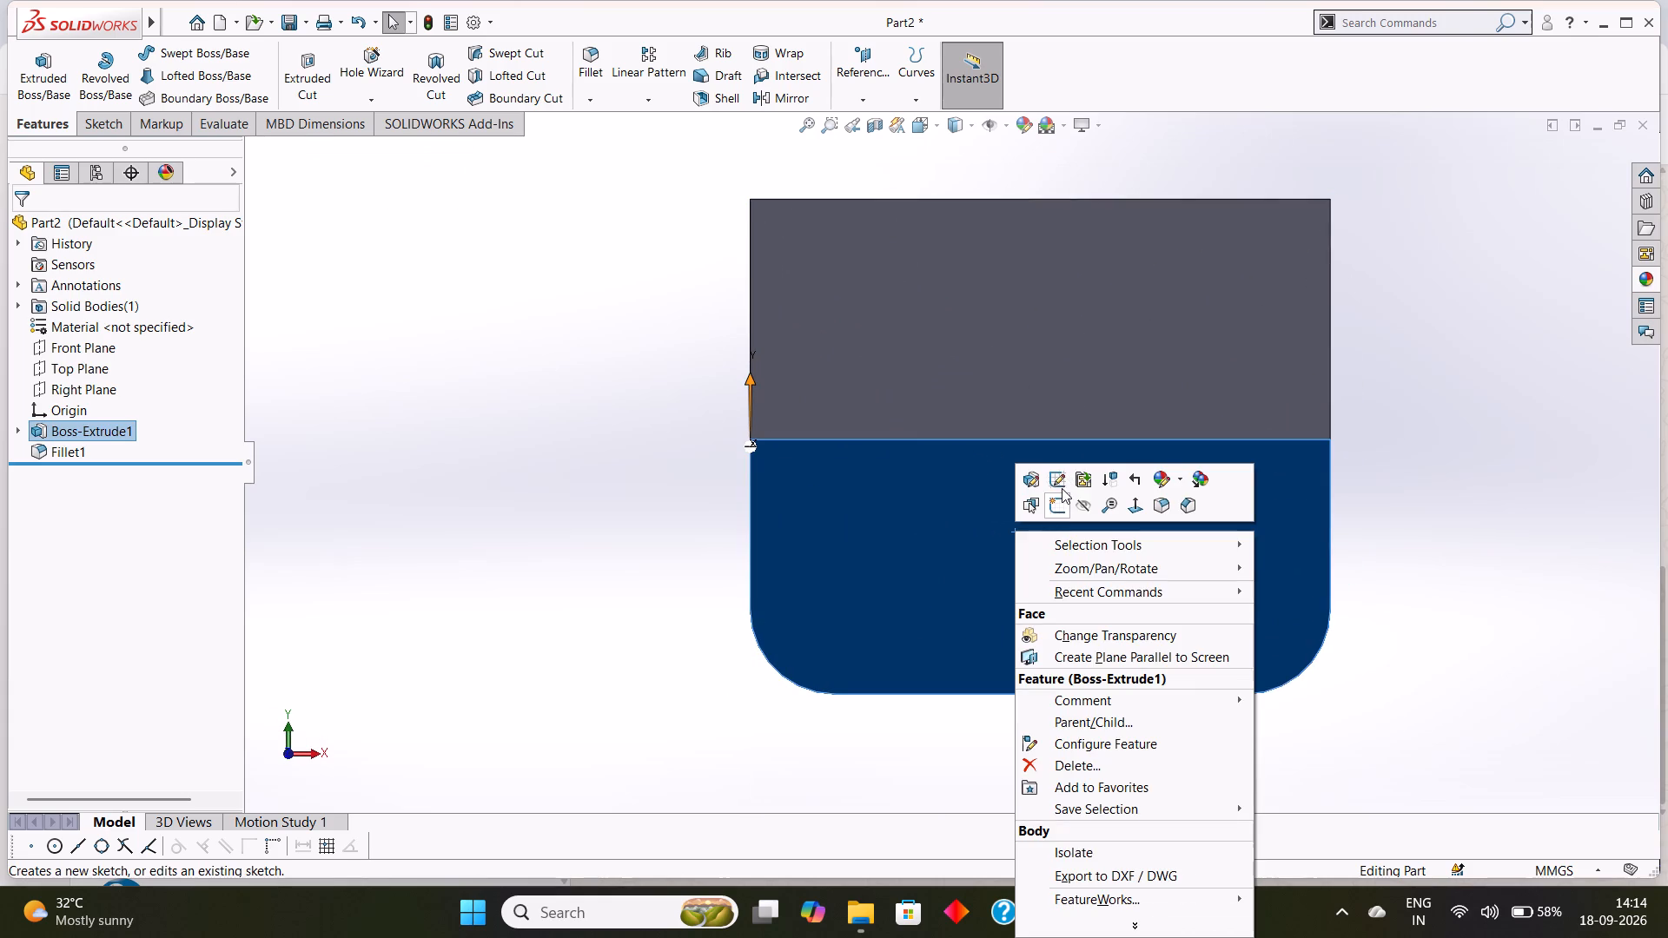
pyautogui.click(1060, 502)
pyautogui.press('Escape')
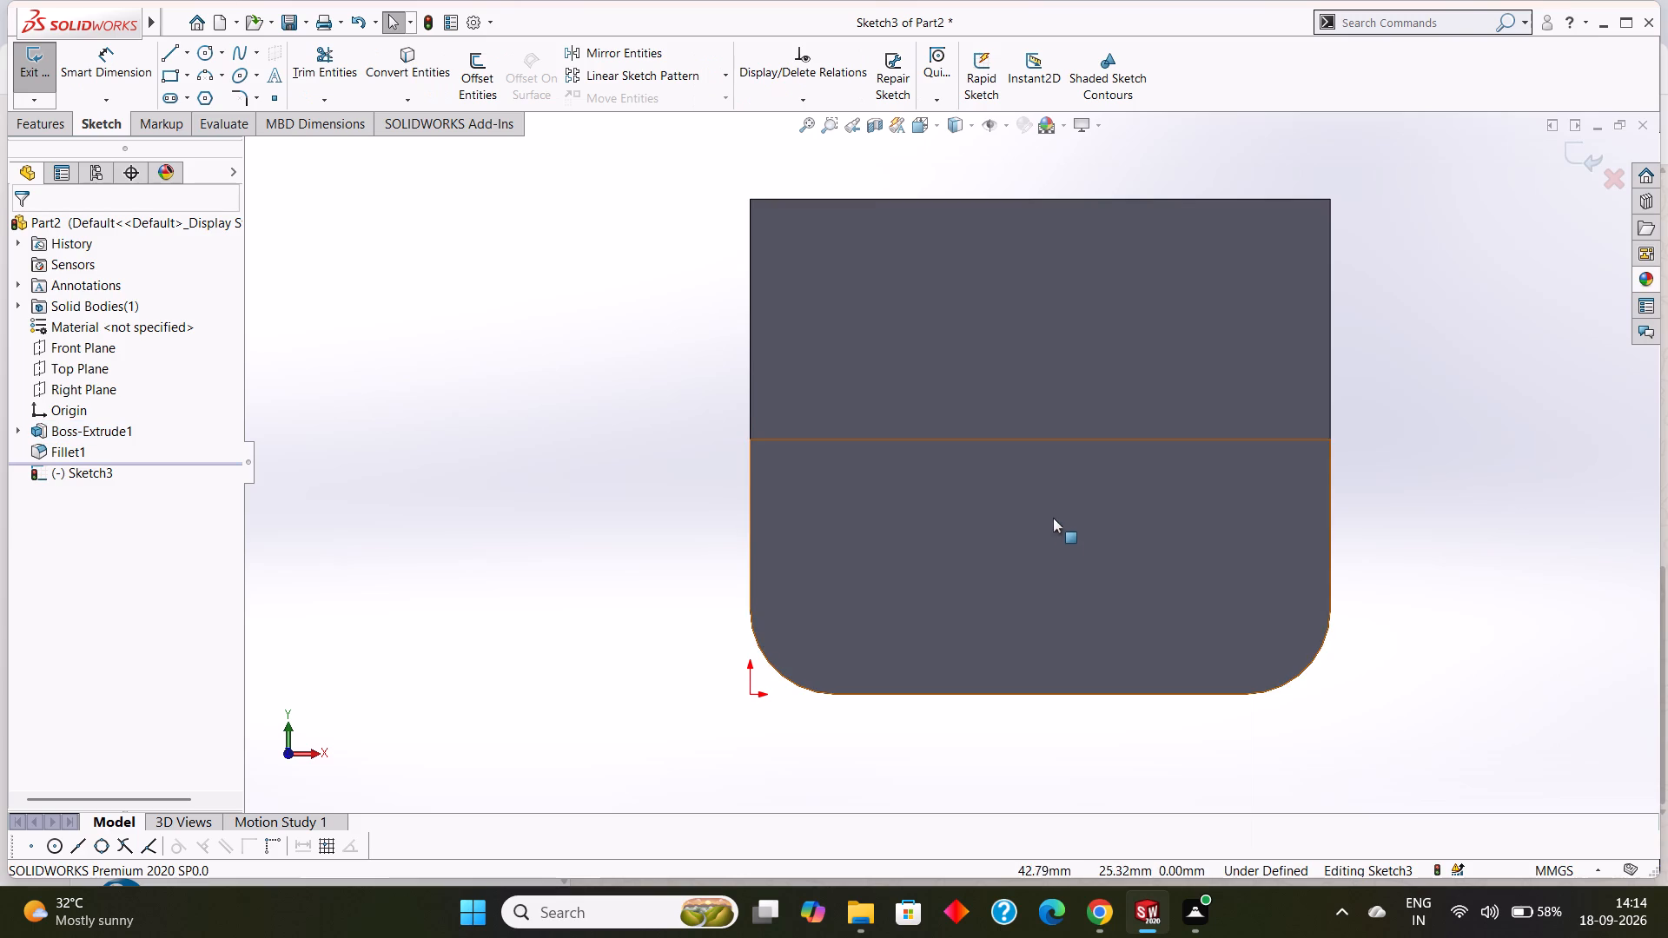
# Sketch two circles of 5 mm radius on the face, each centred on the arc centre of a rounded bottom corner.
pyautogui.click(202, 60)
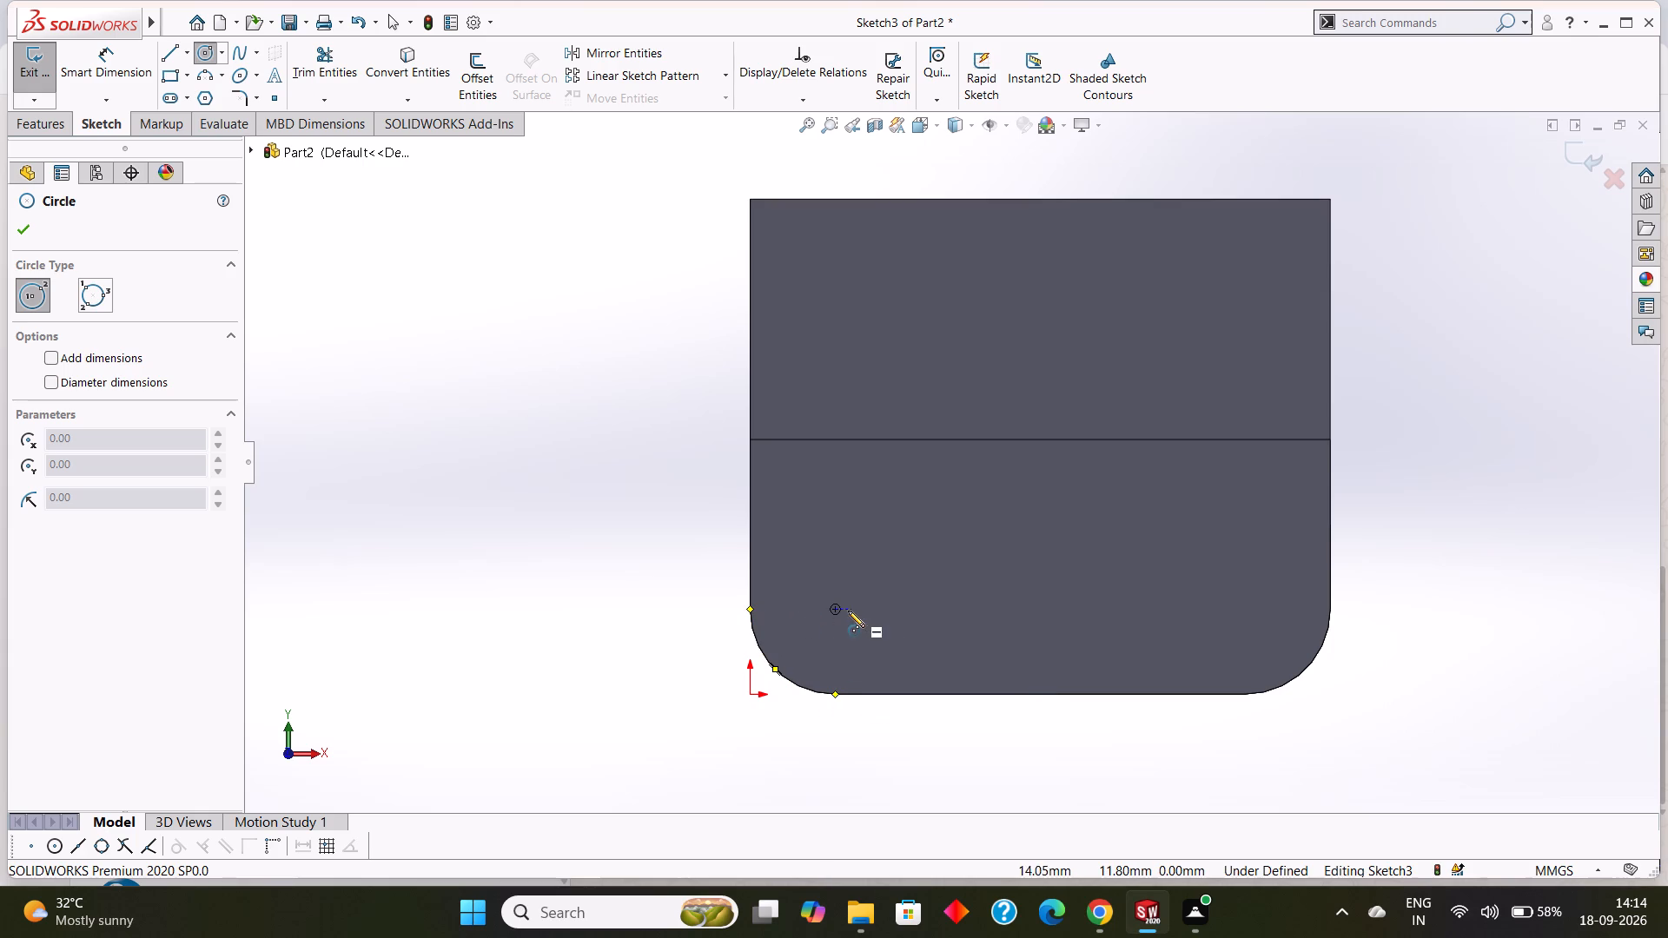
pyautogui.click(834, 611)
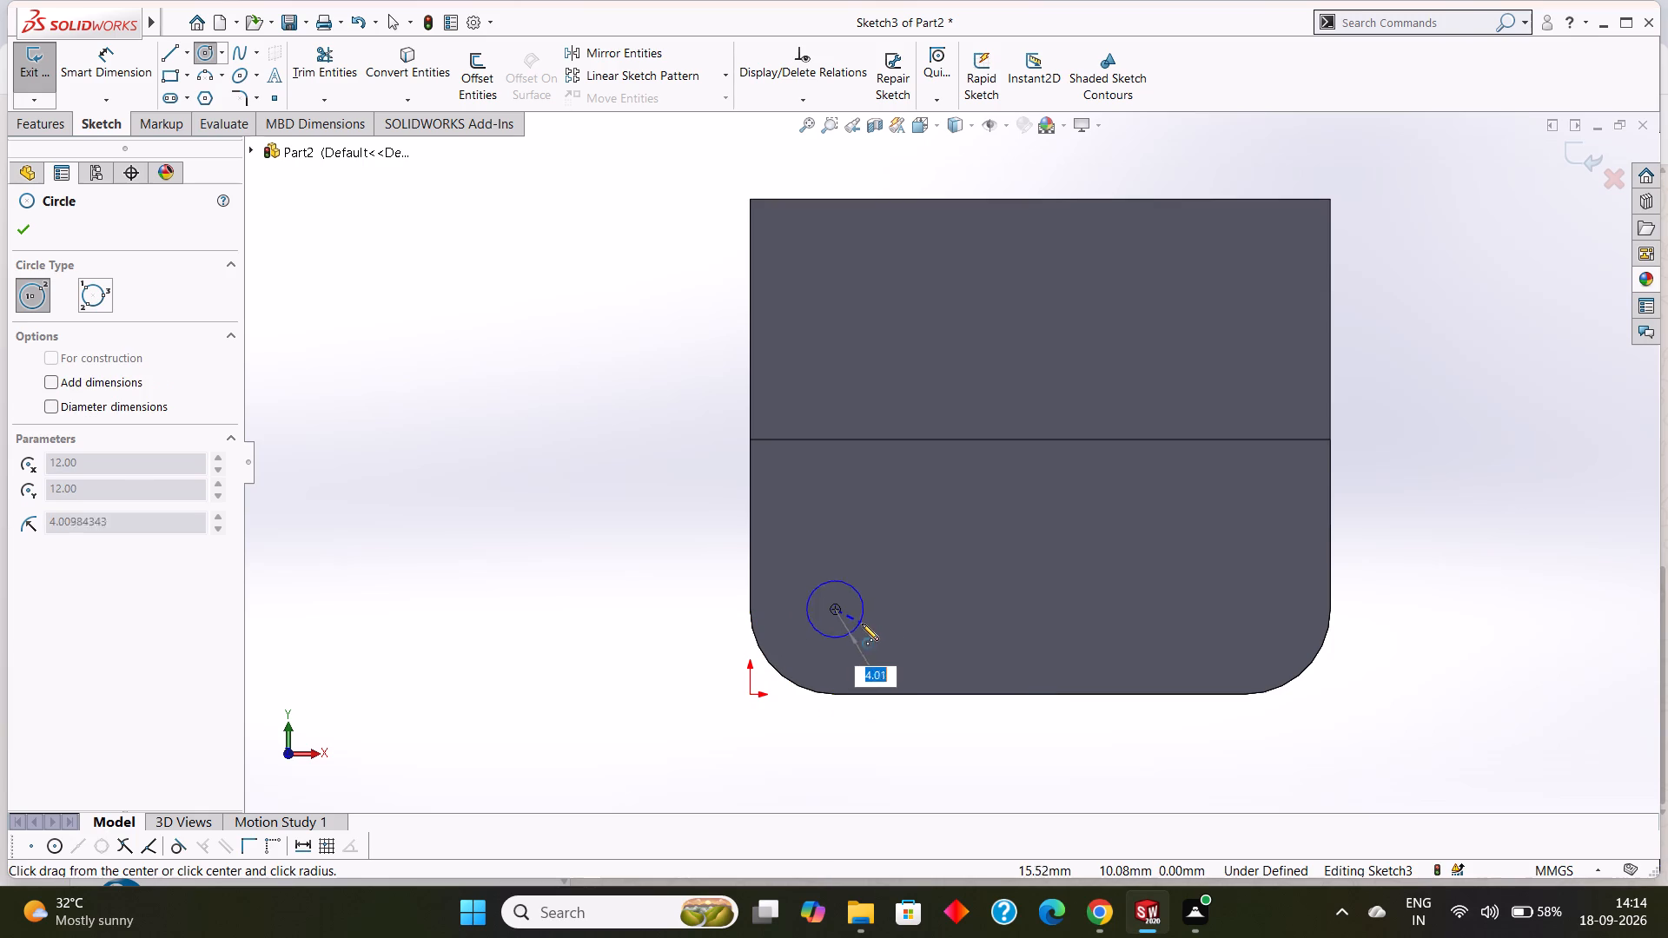
pyautogui.press('5')
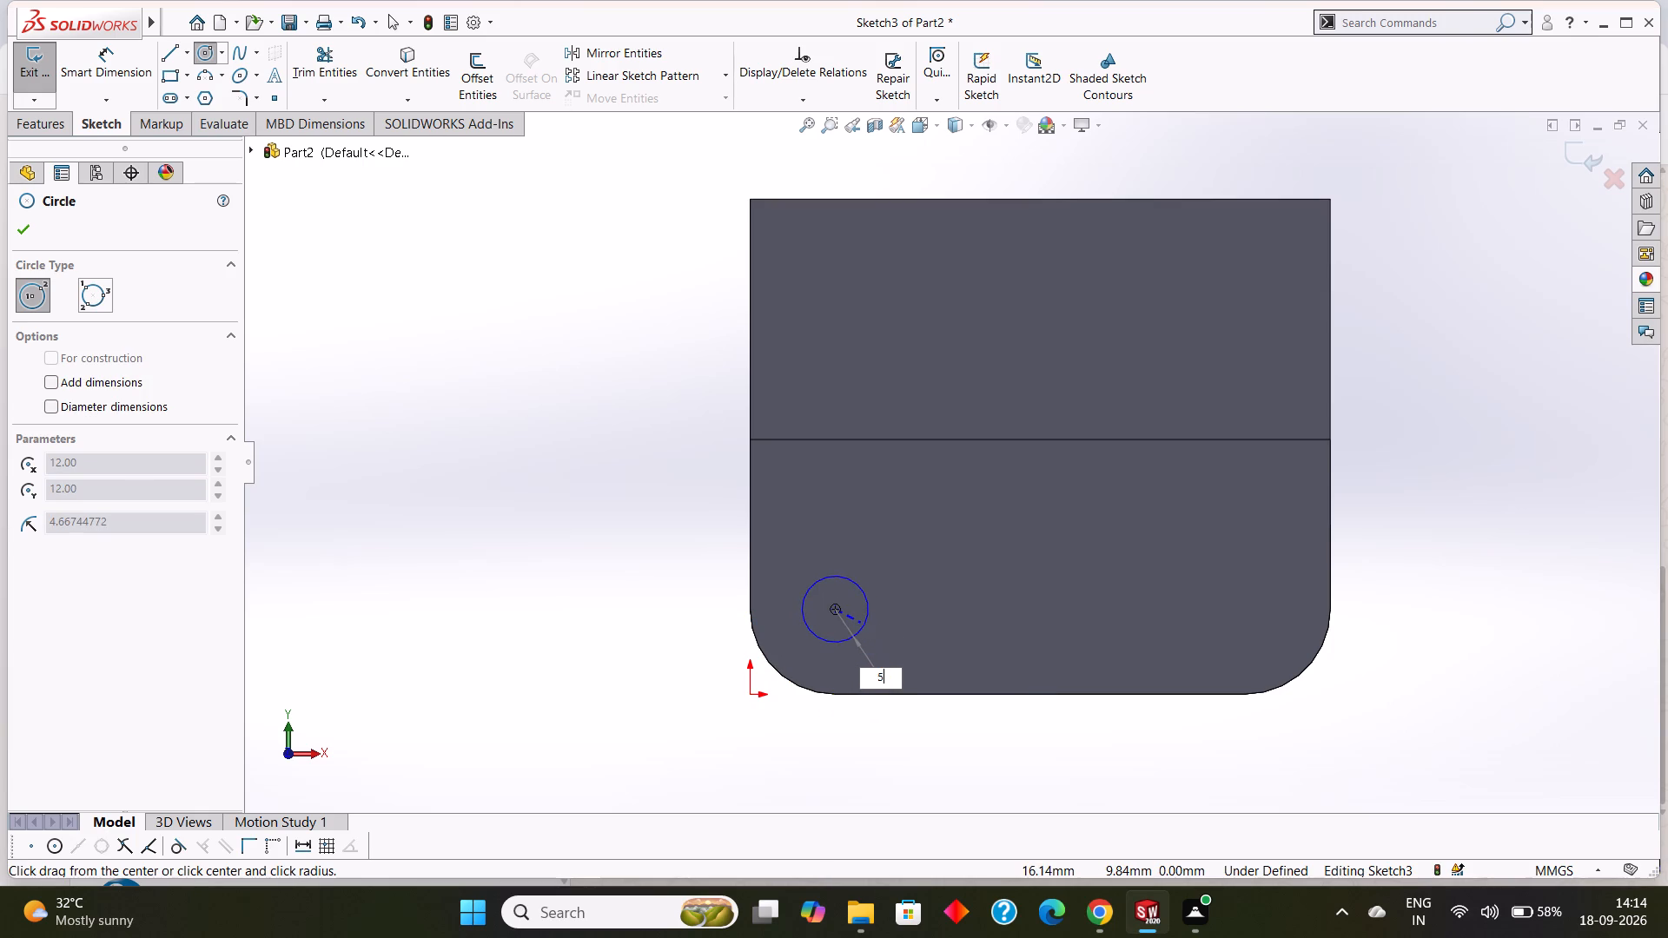
pyautogui.press('Return')
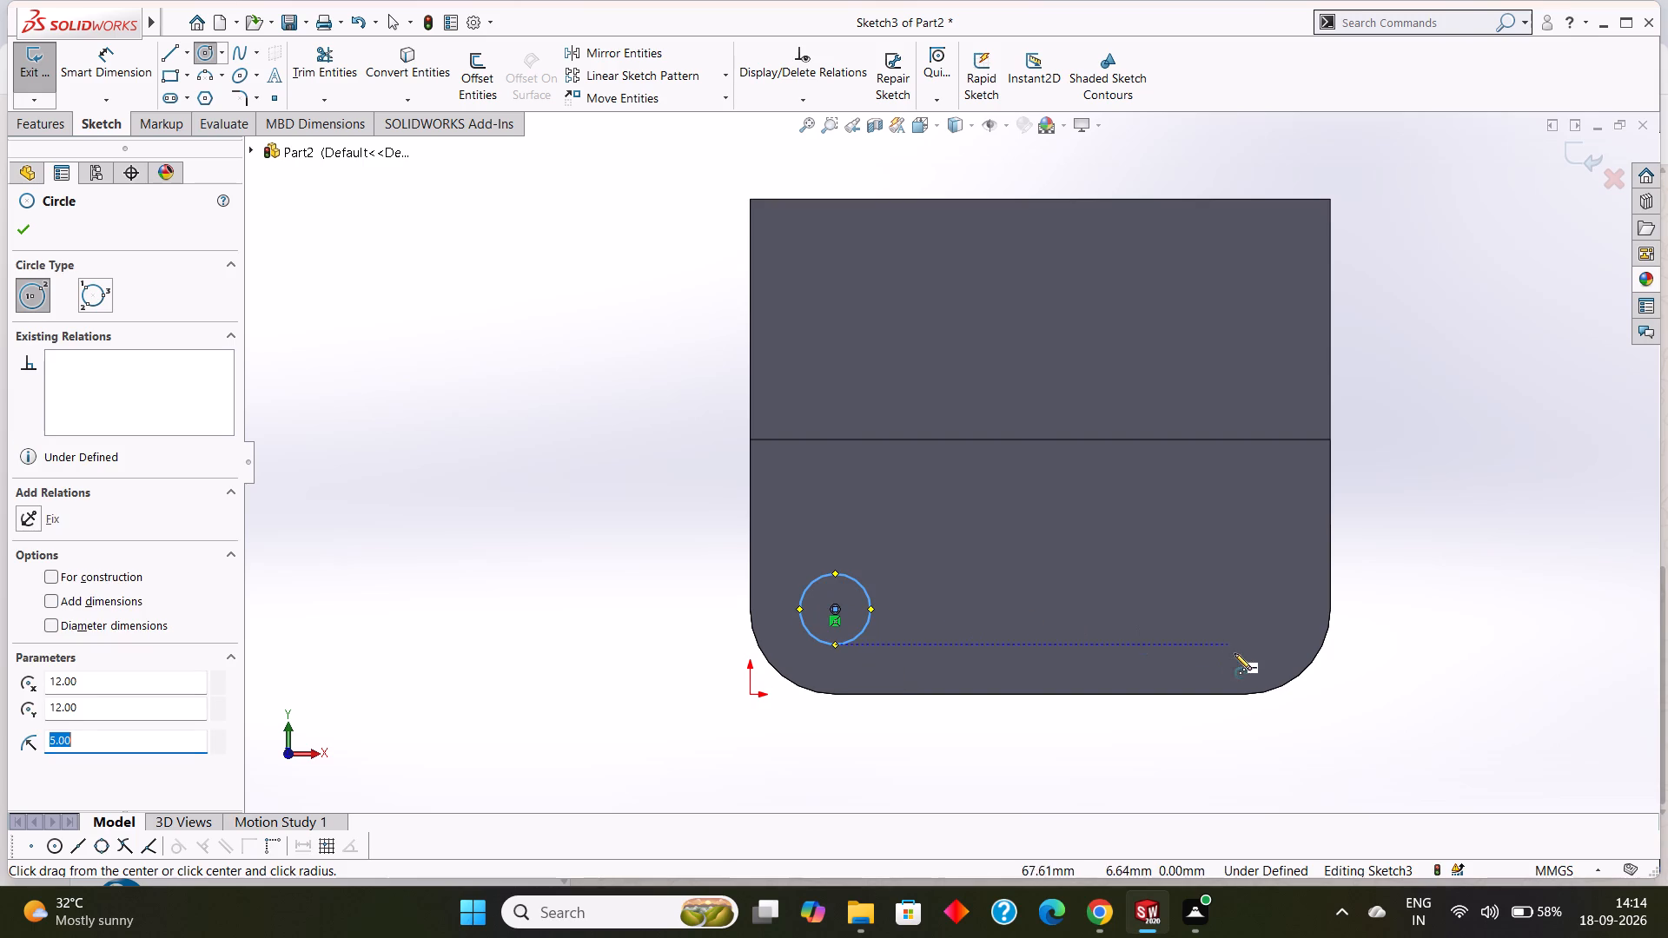
pyautogui.click(1247, 610)
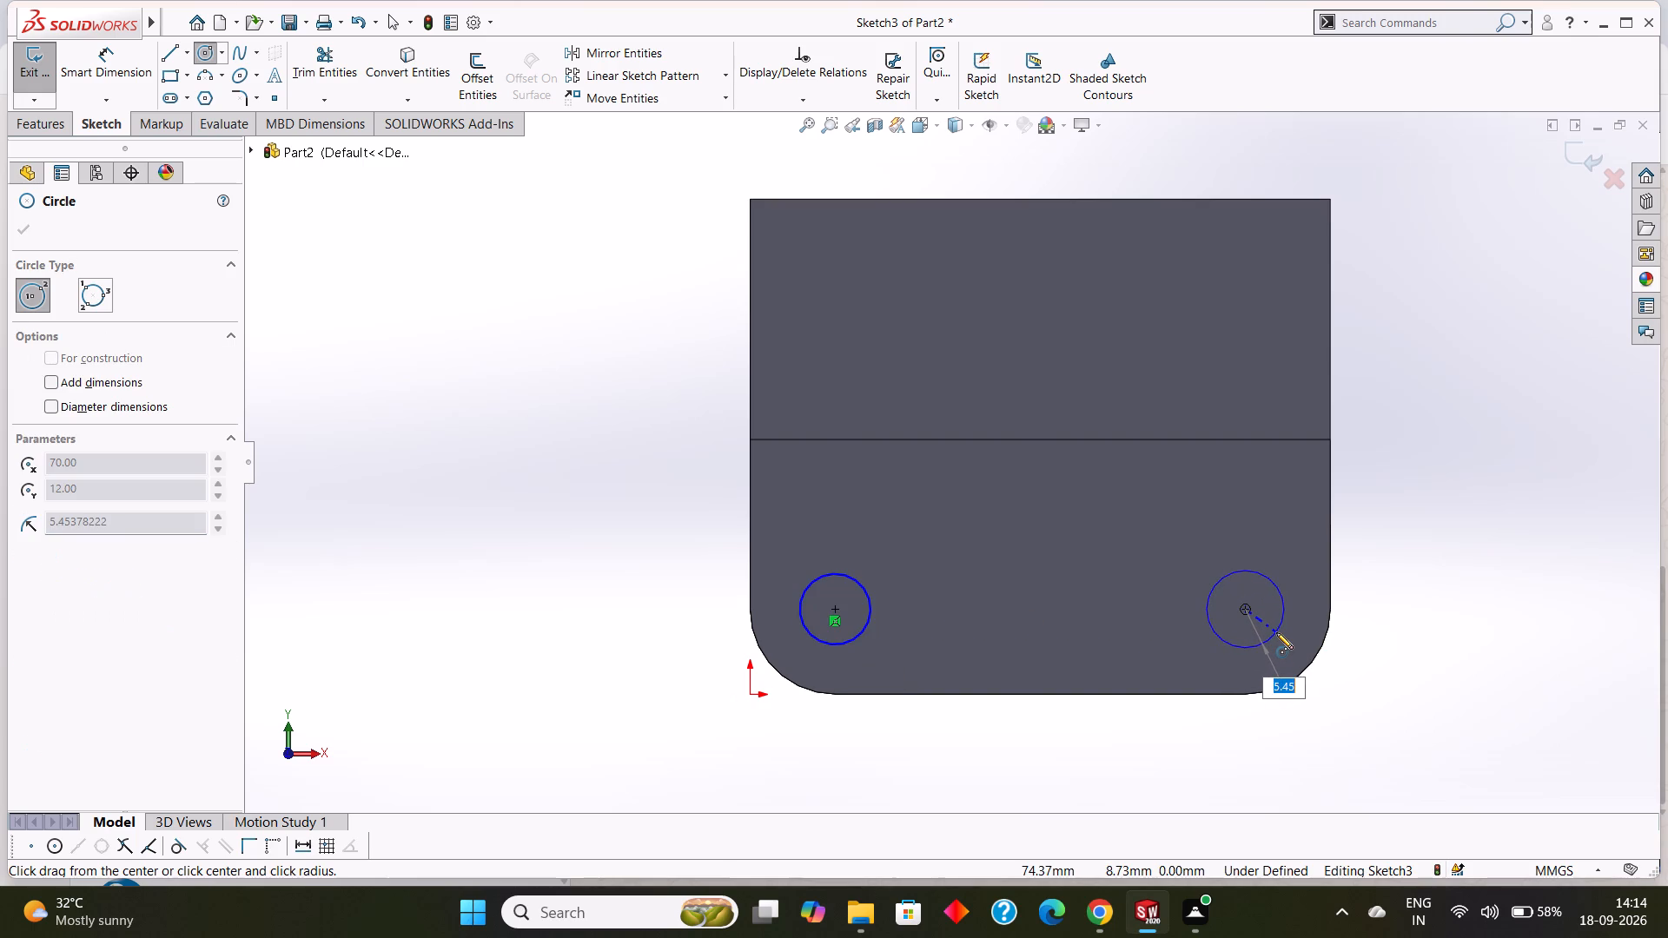
pyautogui.press('5')
pyautogui.press('Return')
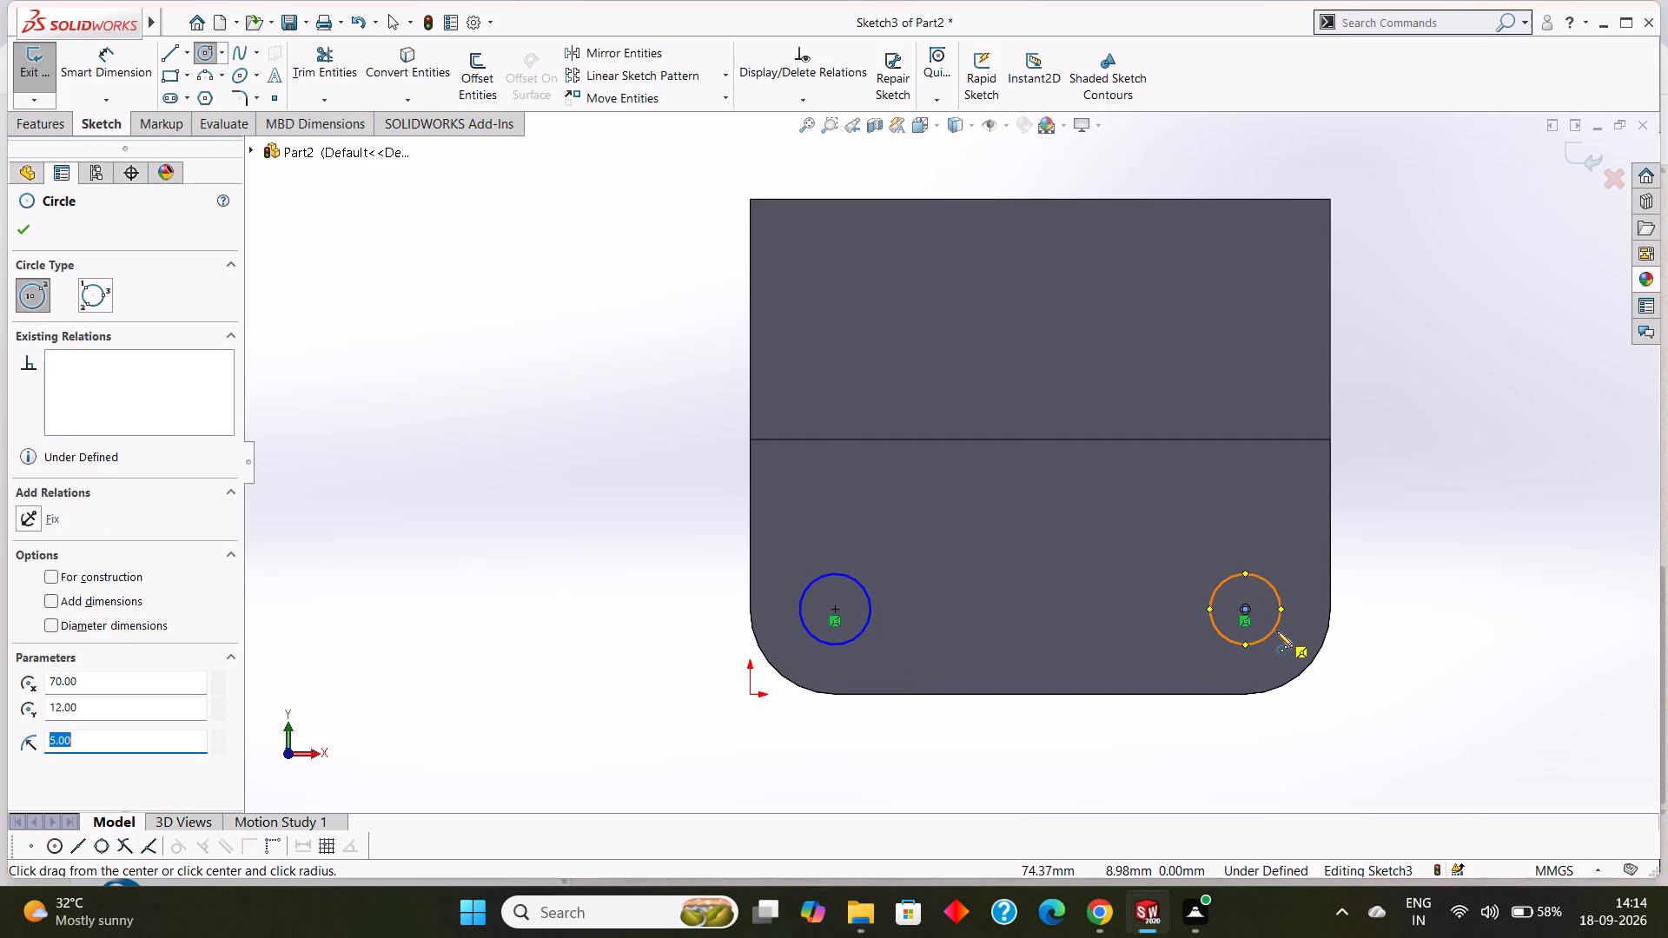
pyautogui.click(24, 232)
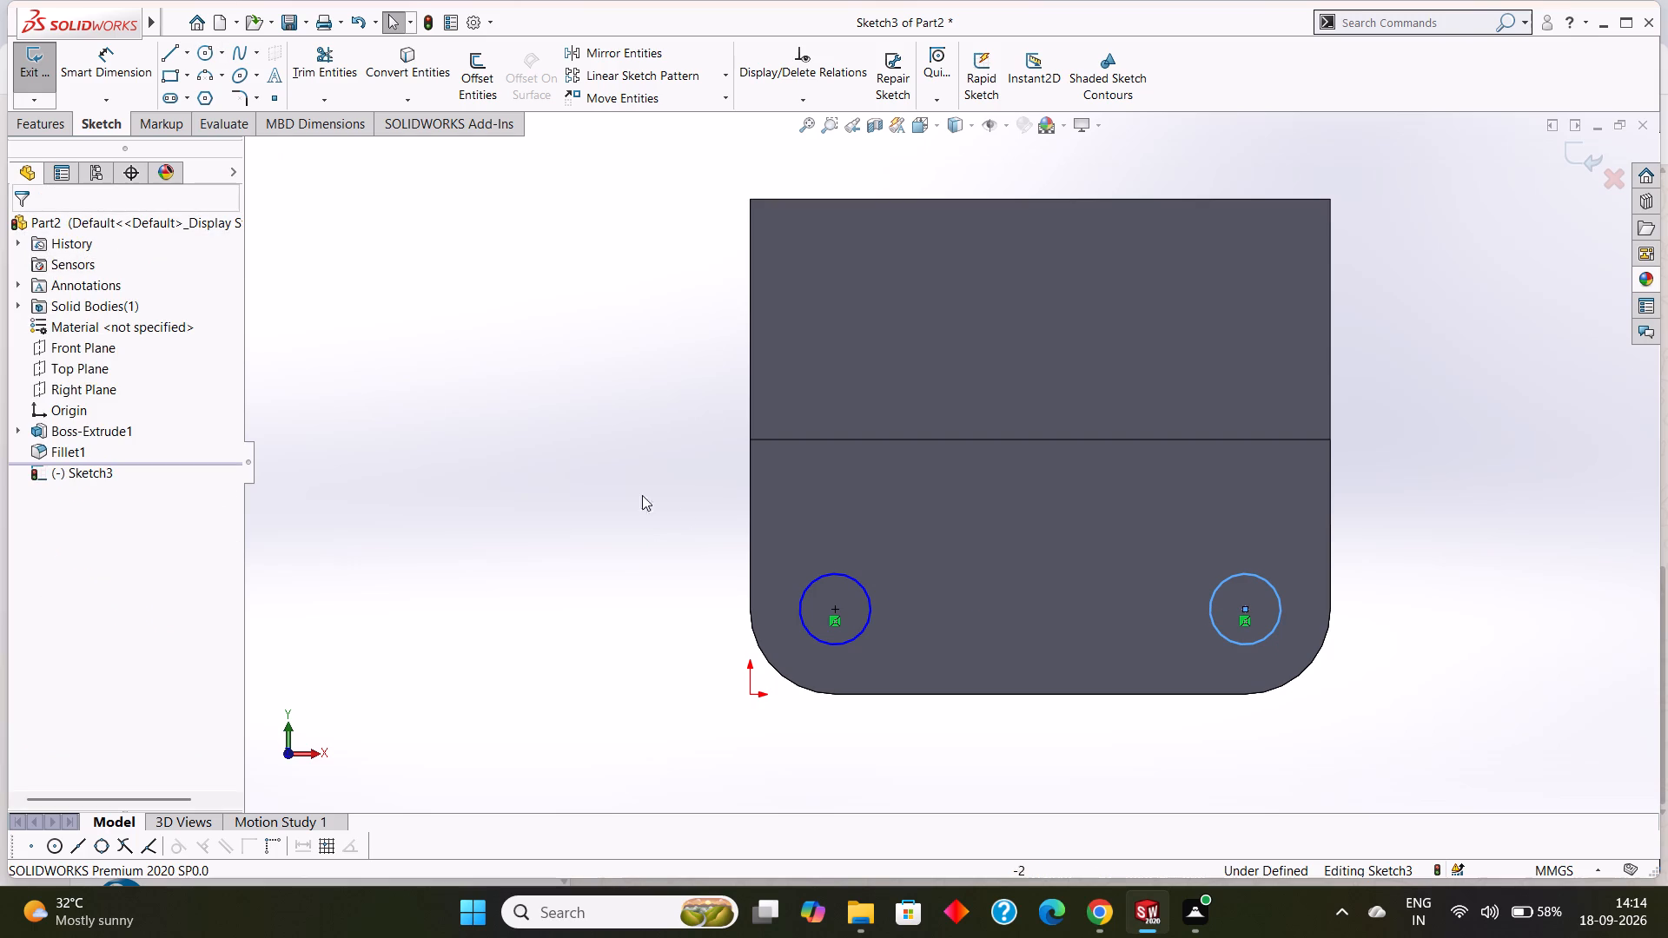
# Add a 10 mm diameter dimension to each of the two circles.
pyautogui.click(110, 63)
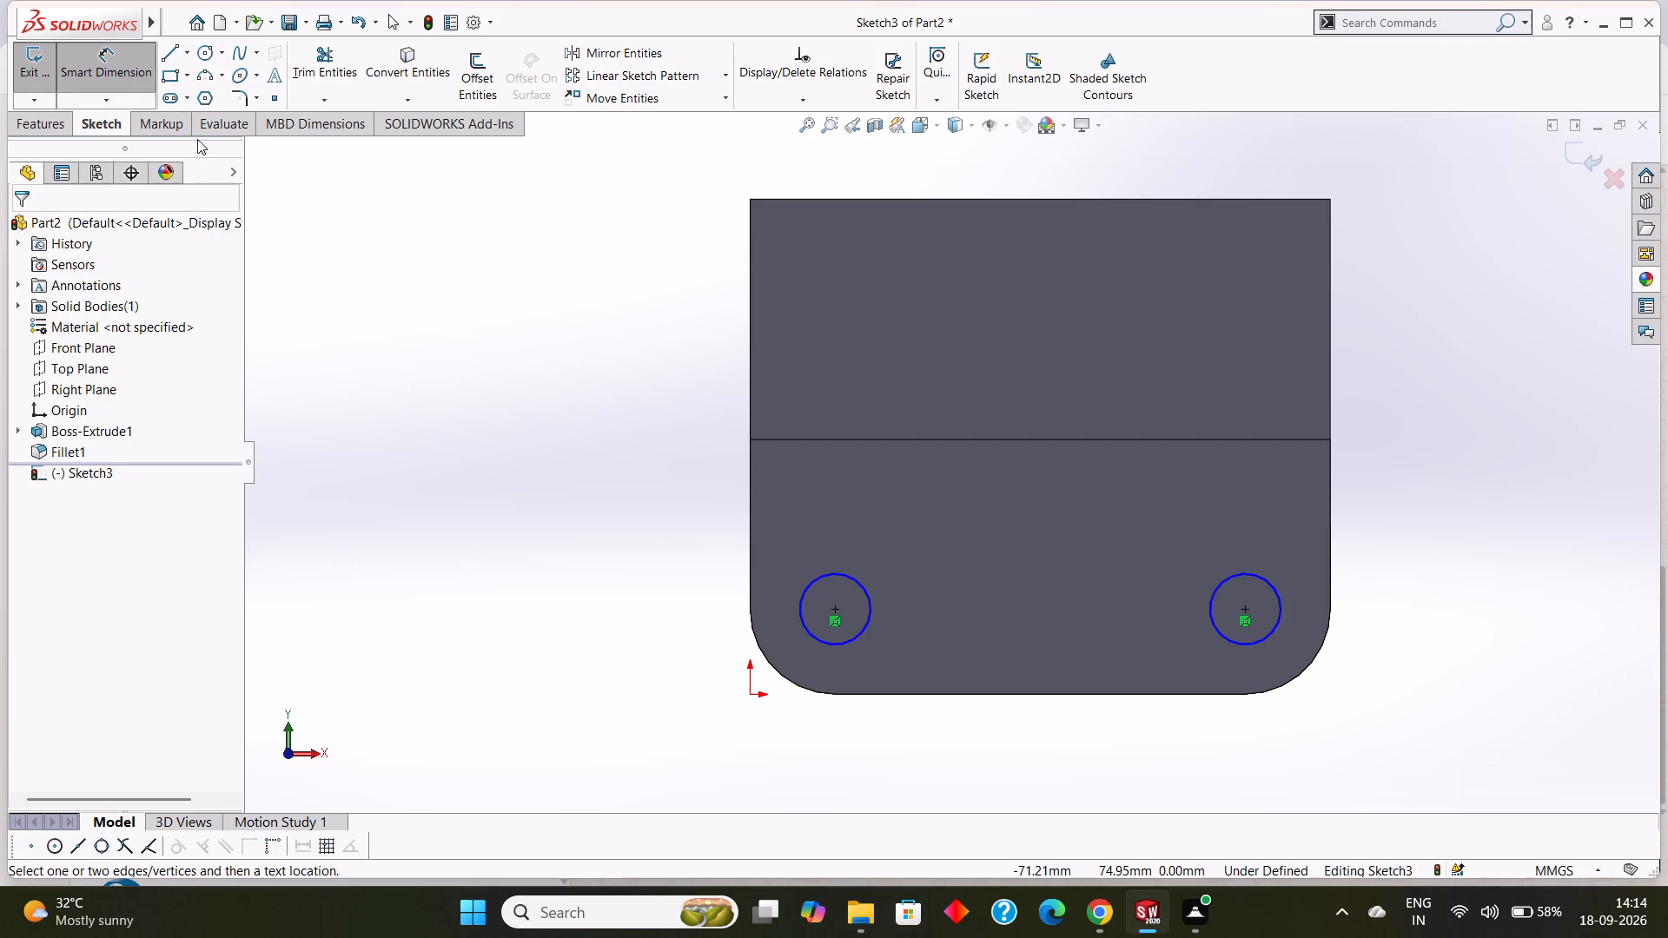
pyautogui.click(836, 570)
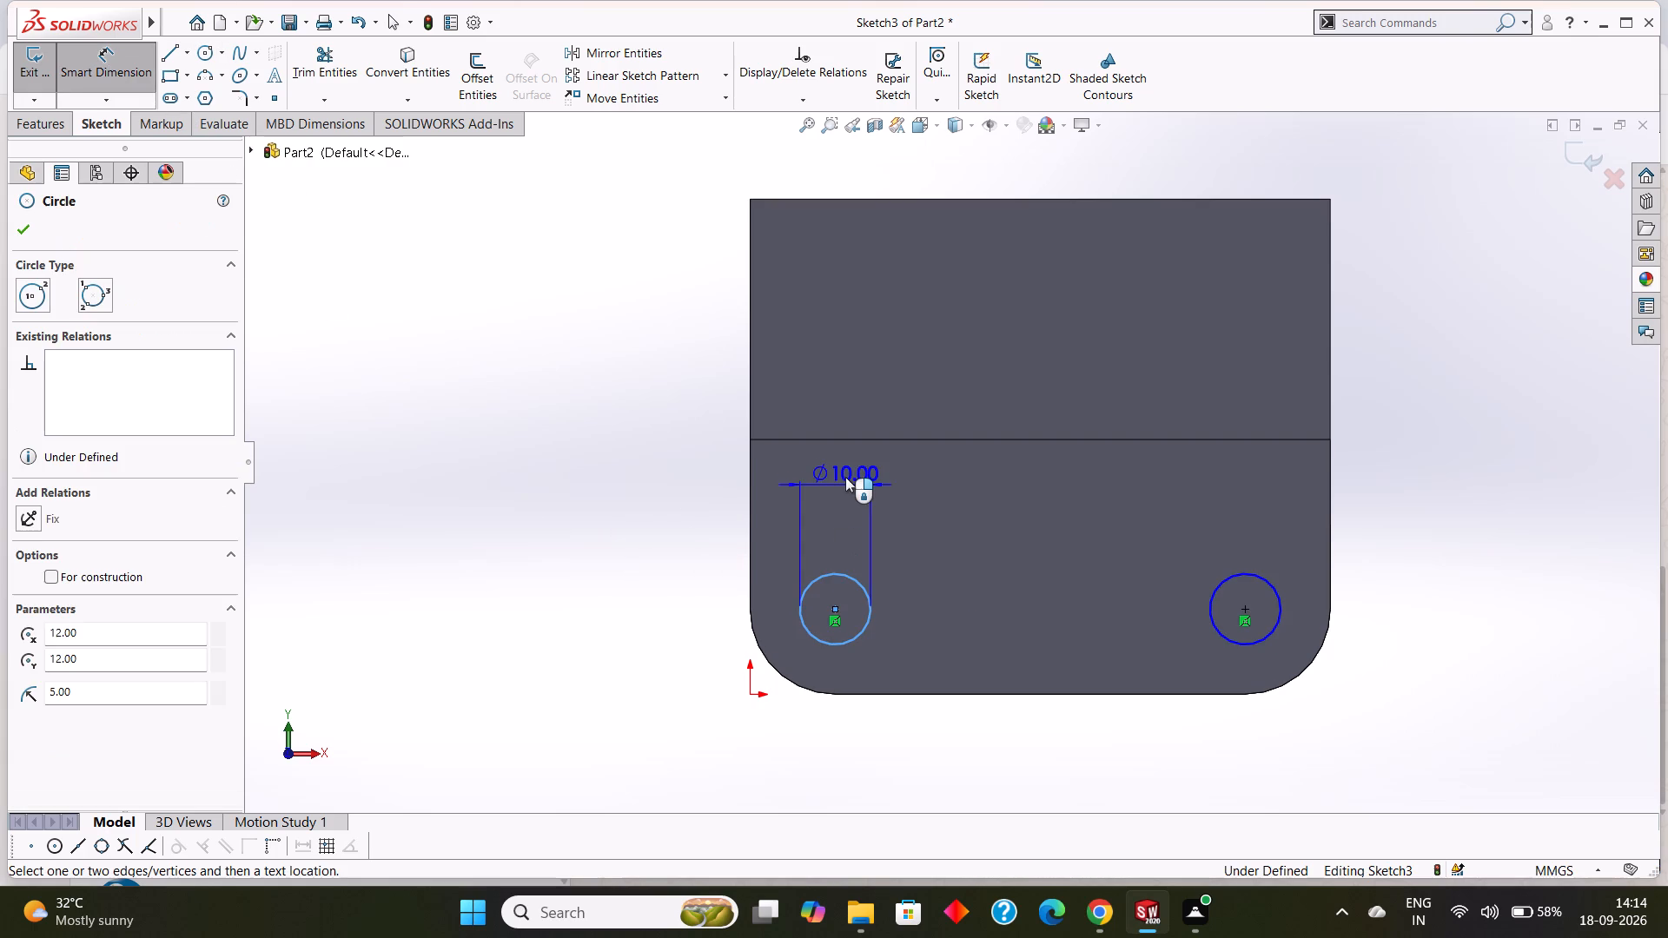
pyautogui.click(845, 477)
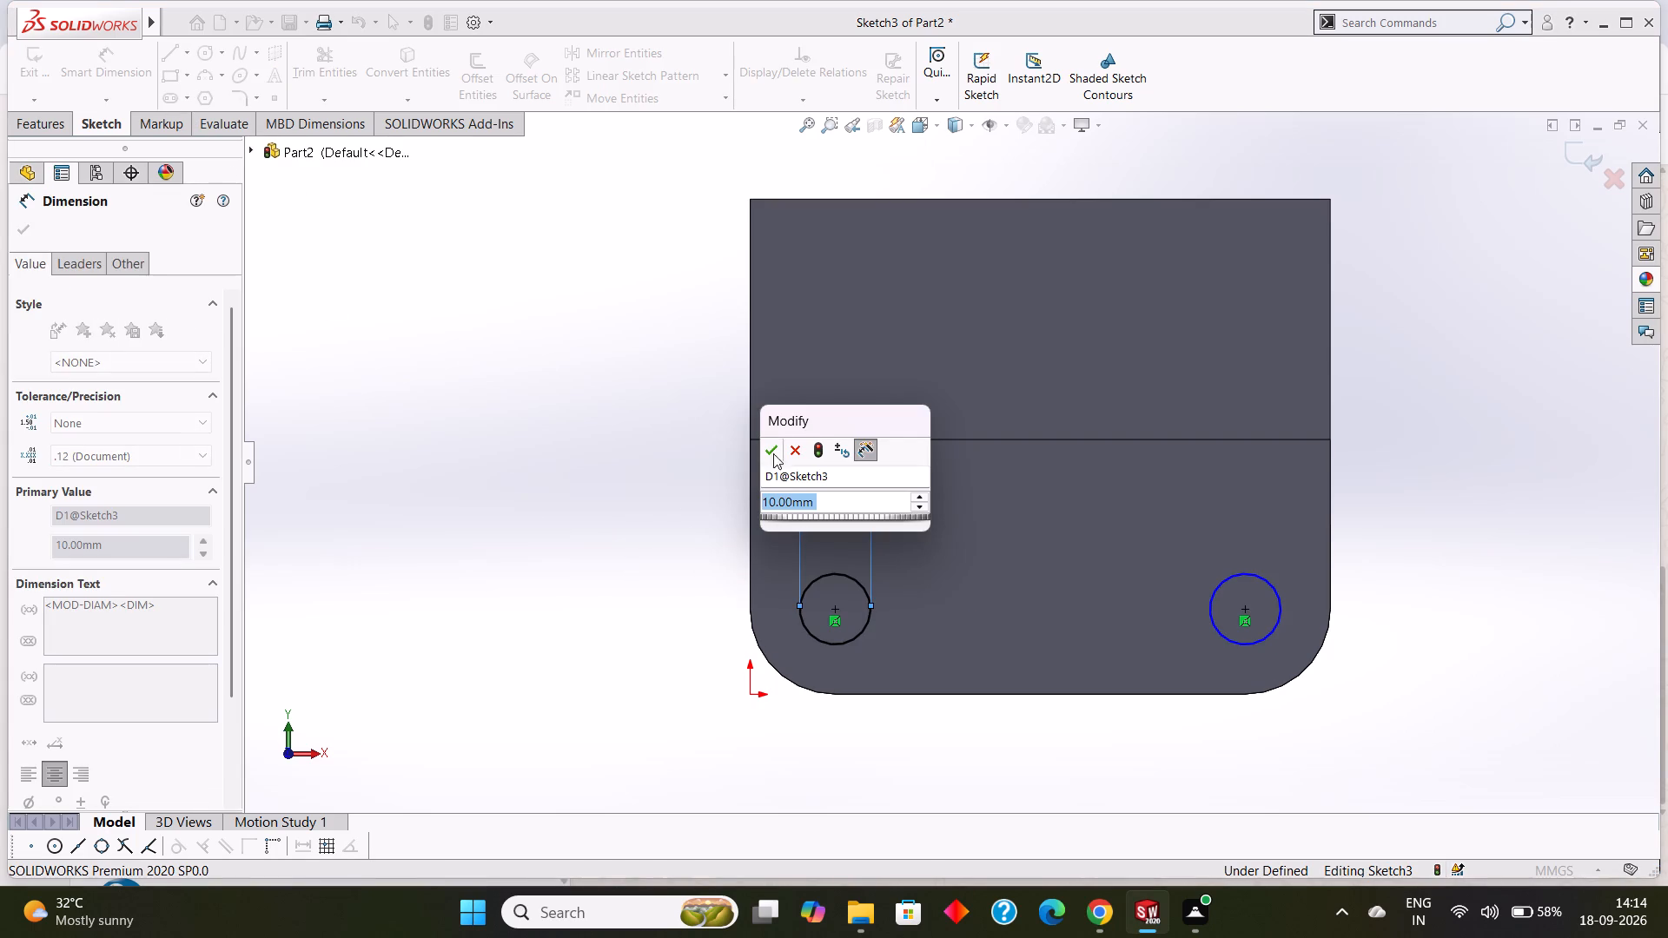
pyautogui.click(762, 446)
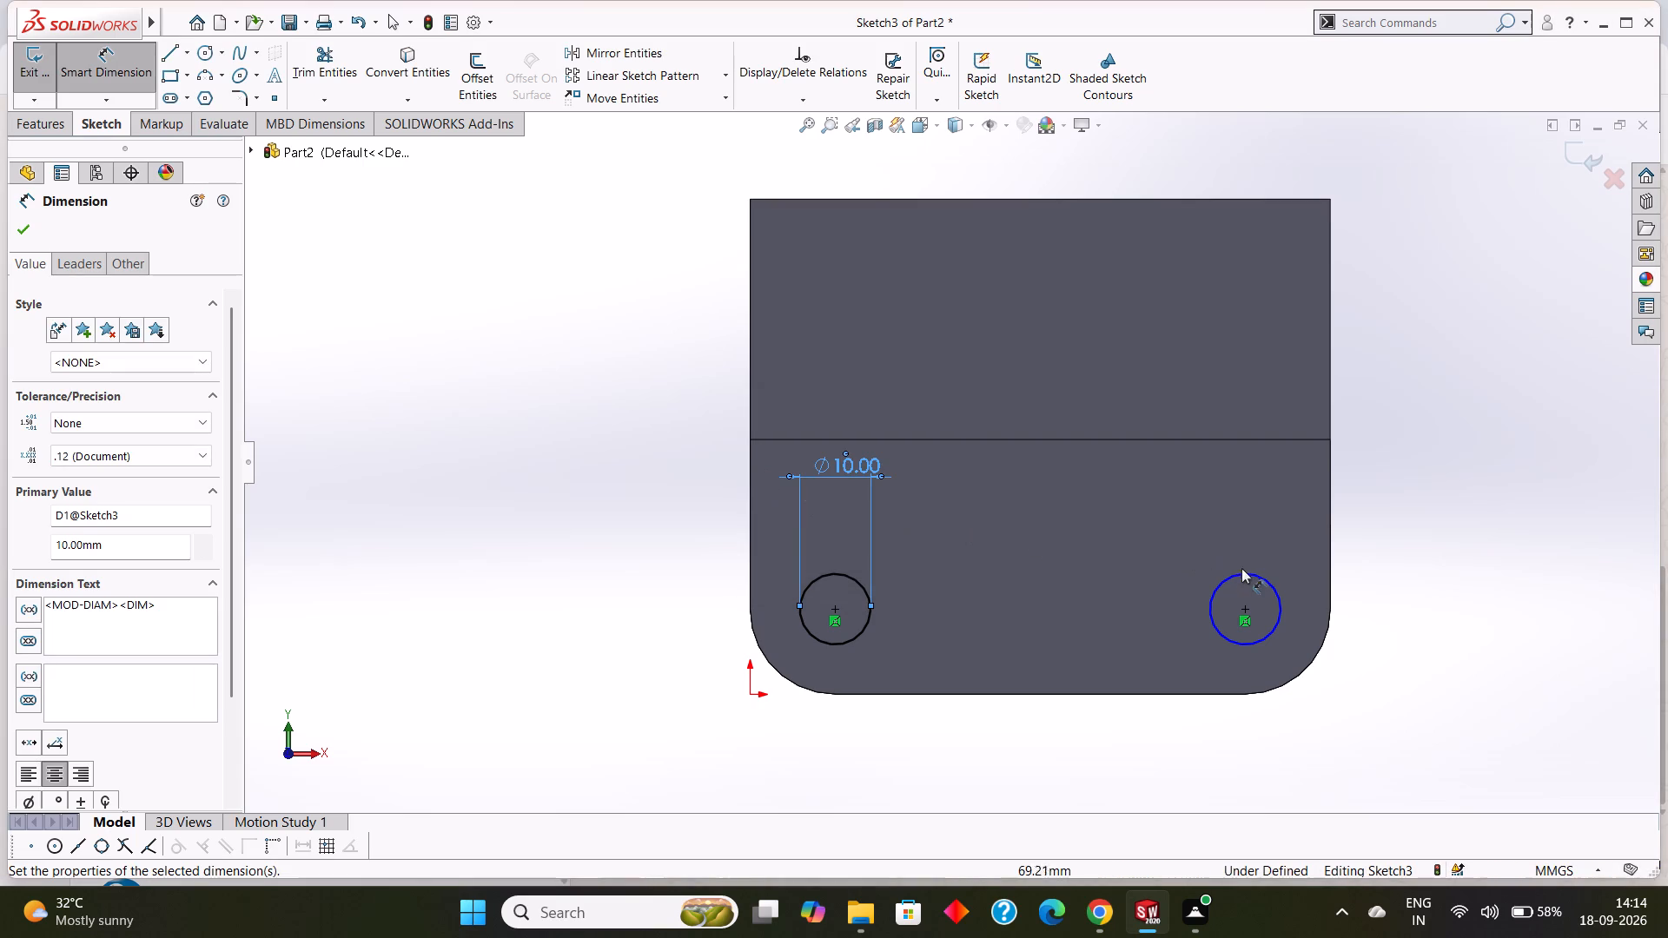
pyautogui.click(1246, 571)
pyautogui.click(1241, 498)
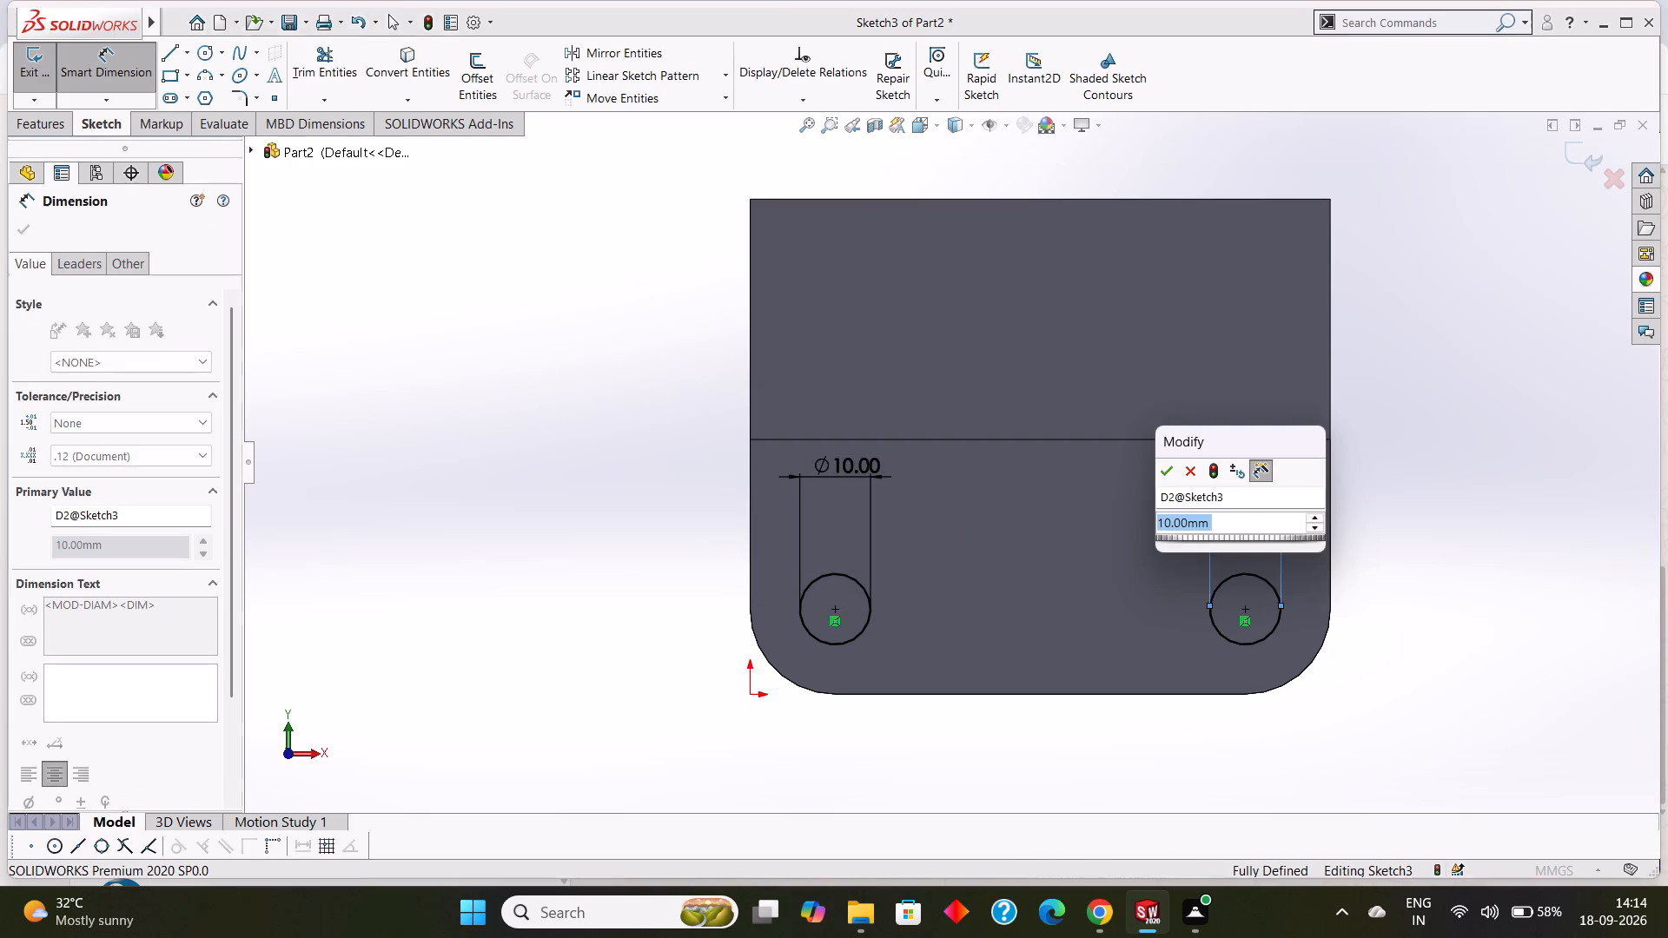
pyautogui.click(1168, 474)
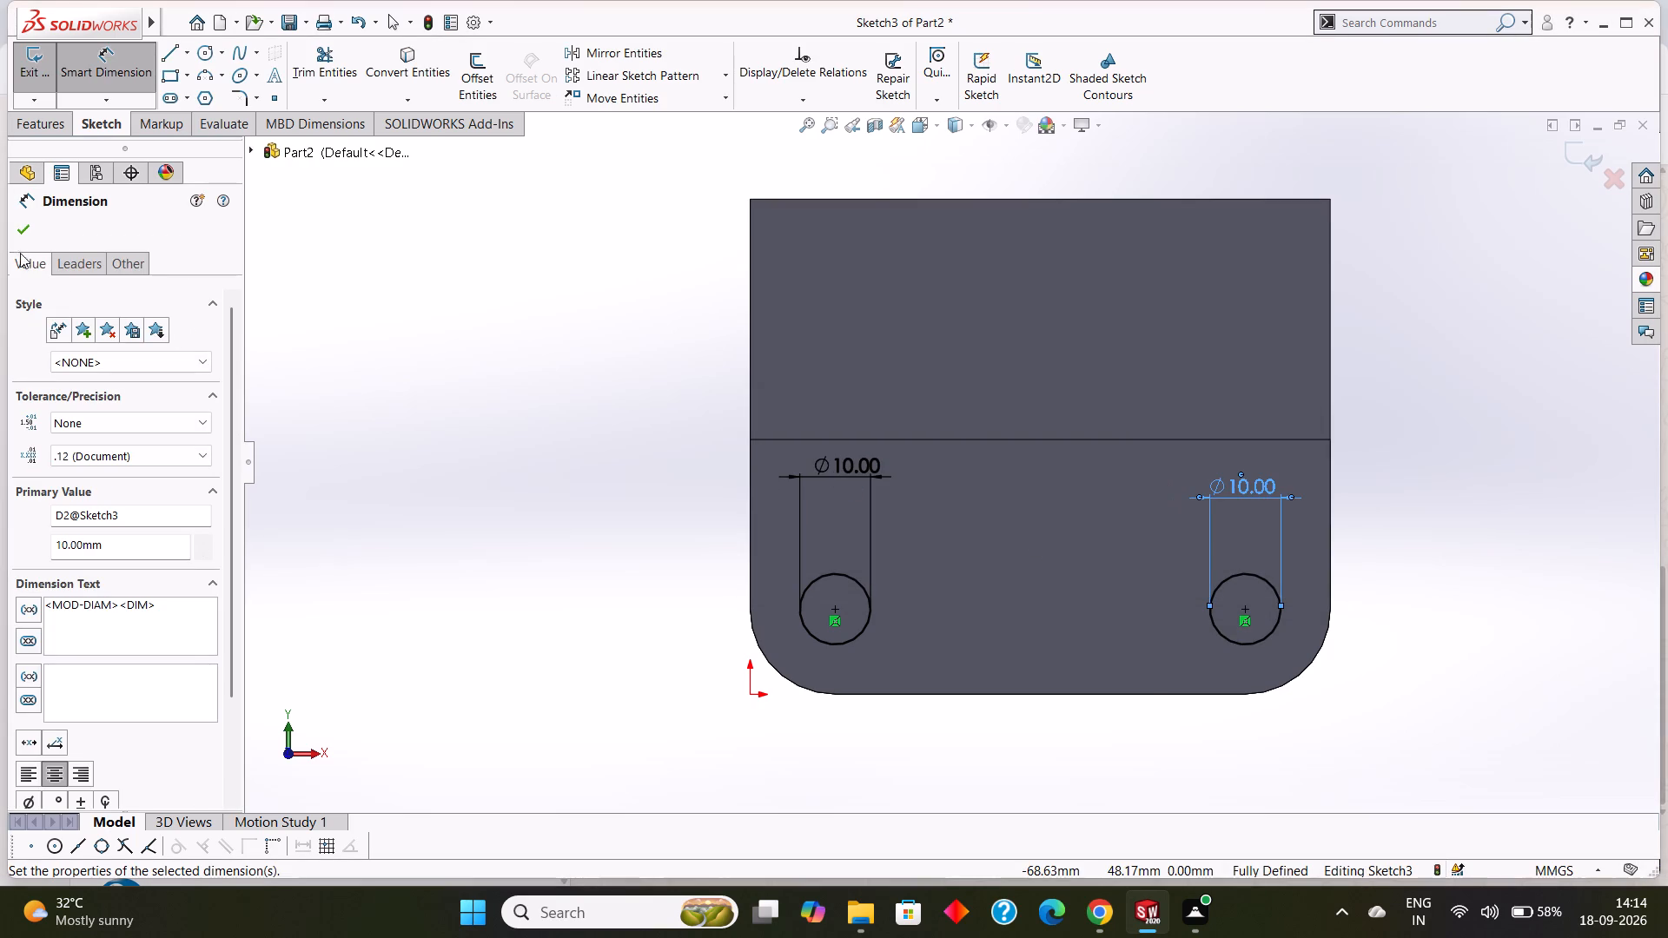
pyautogui.click(17, 229)
# Create an Extruded Cut from the two circles with the Through All end condition, making holes through both legs.
pyautogui.click(52, 122)
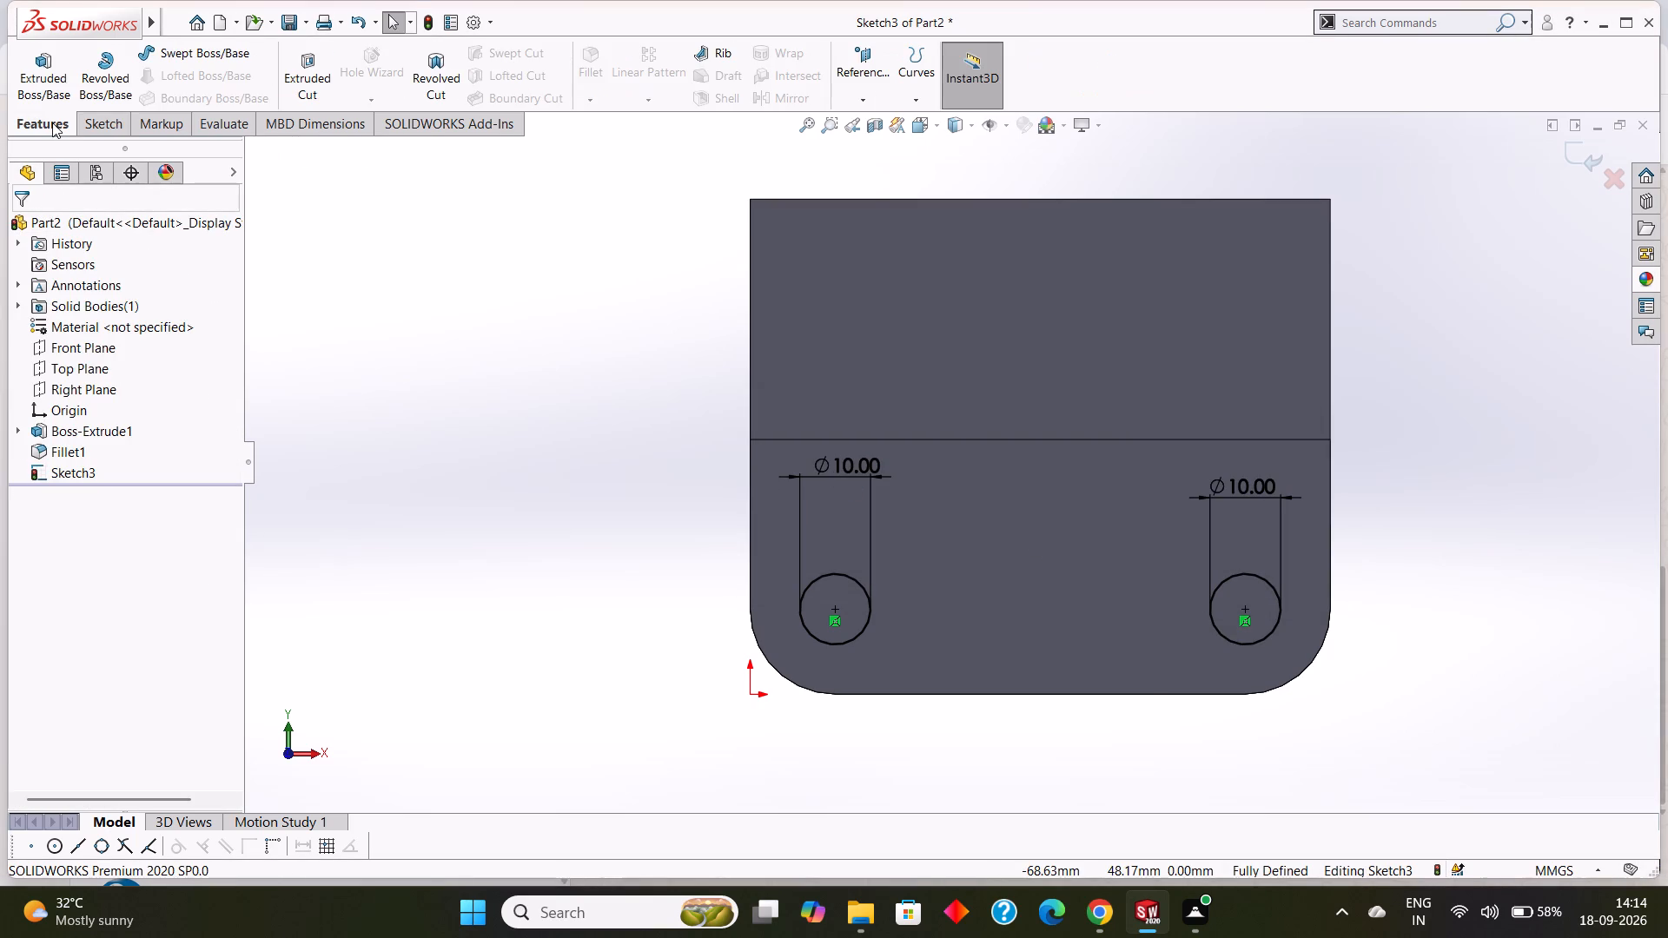
pyautogui.click(304, 66)
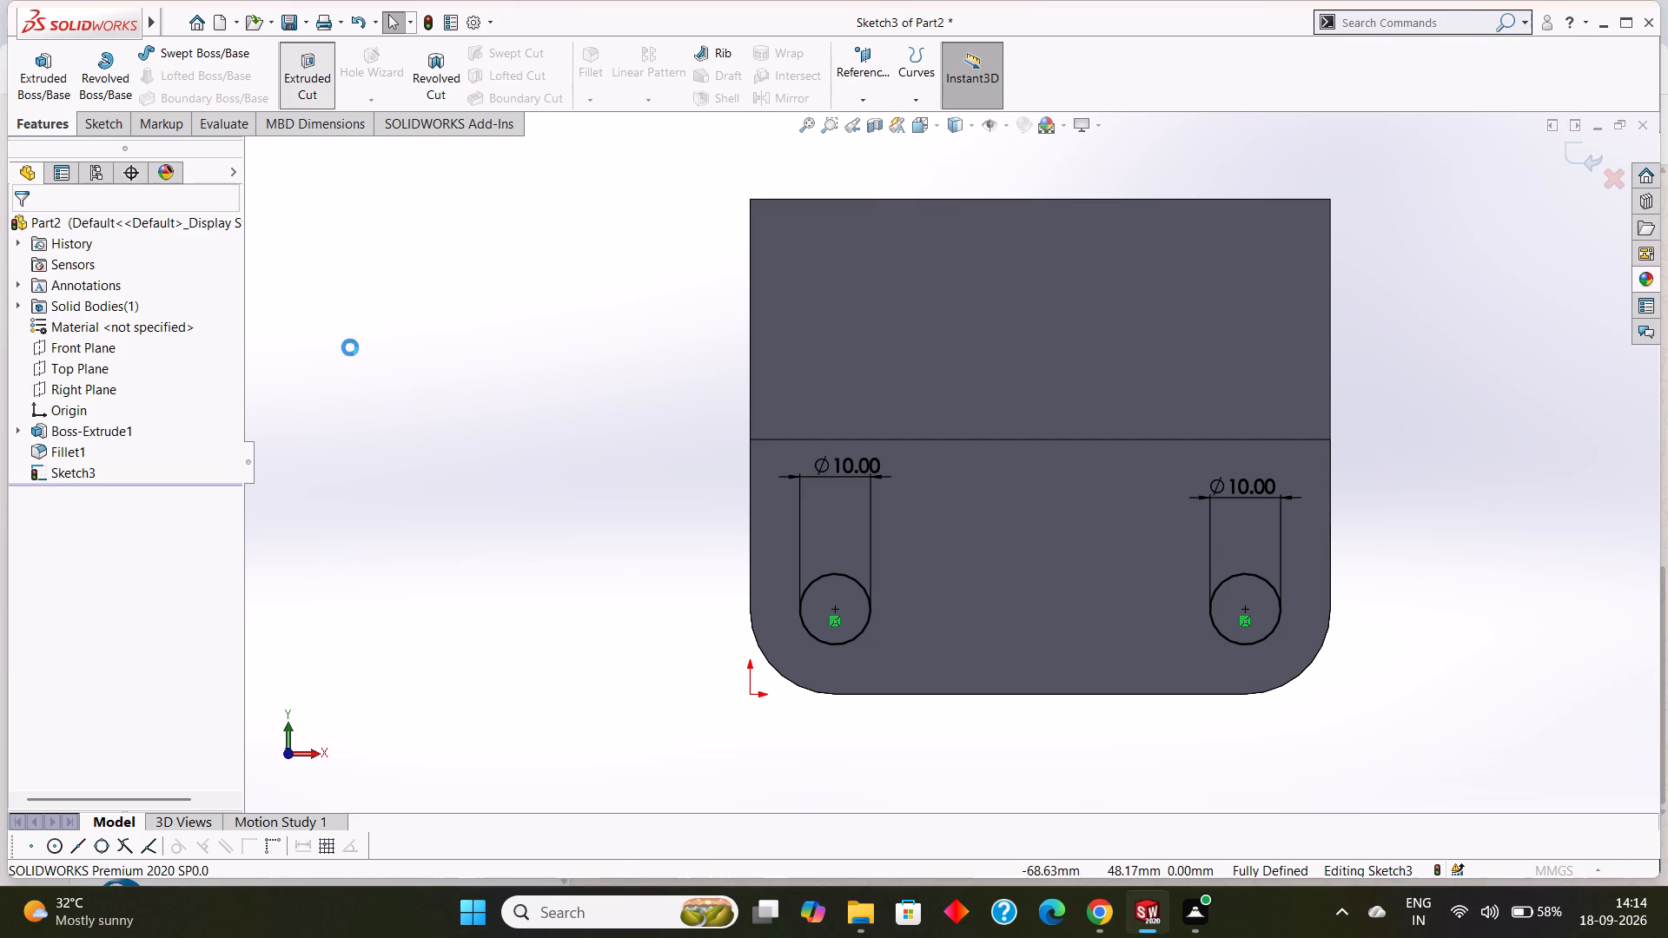
pyautogui.moveTo(1470, 514); pyautogui.dragTo(1357, 565, button='middle')
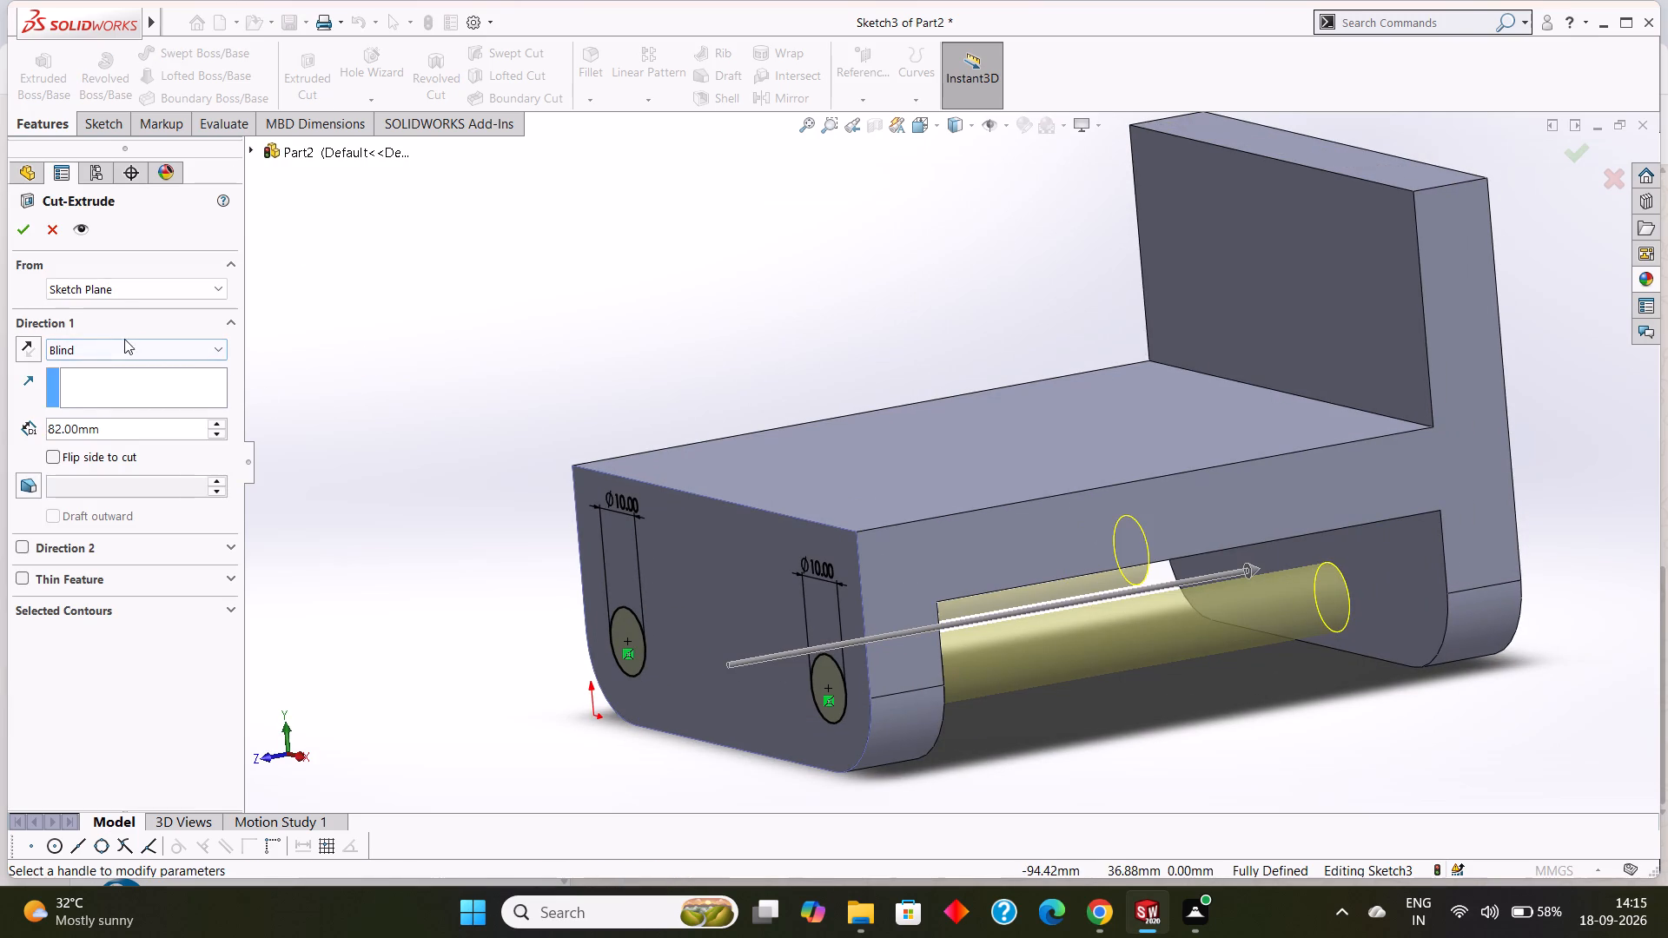
pyautogui.click(122, 342)
pyautogui.click(109, 379)
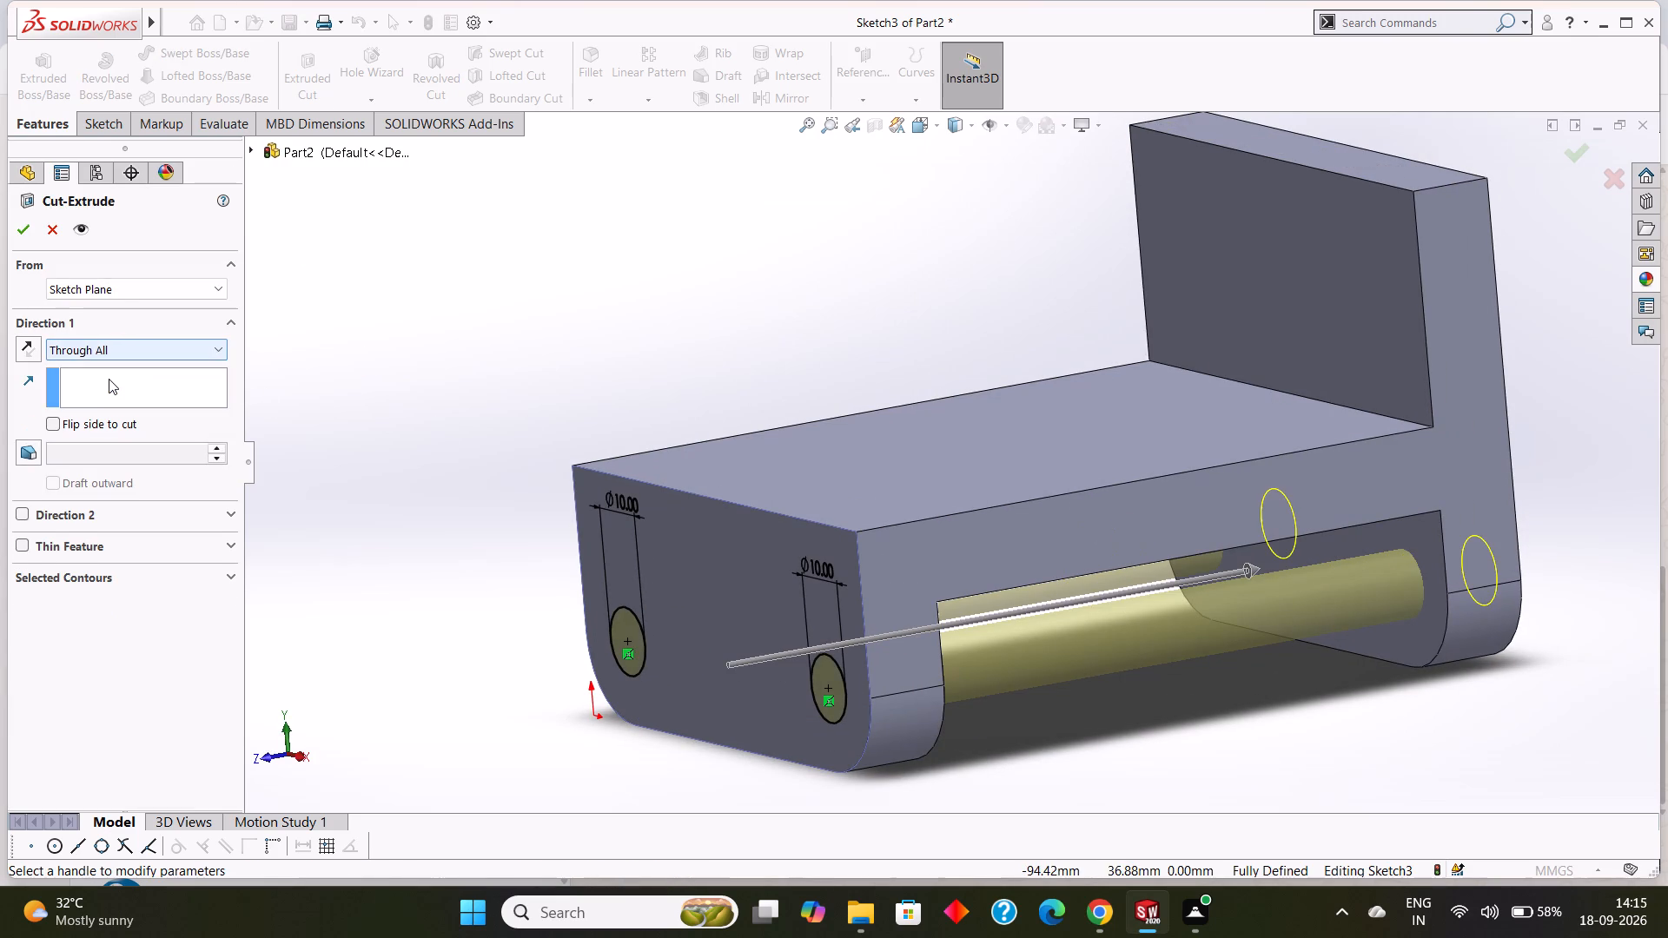
pyautogui.click(25, 229)
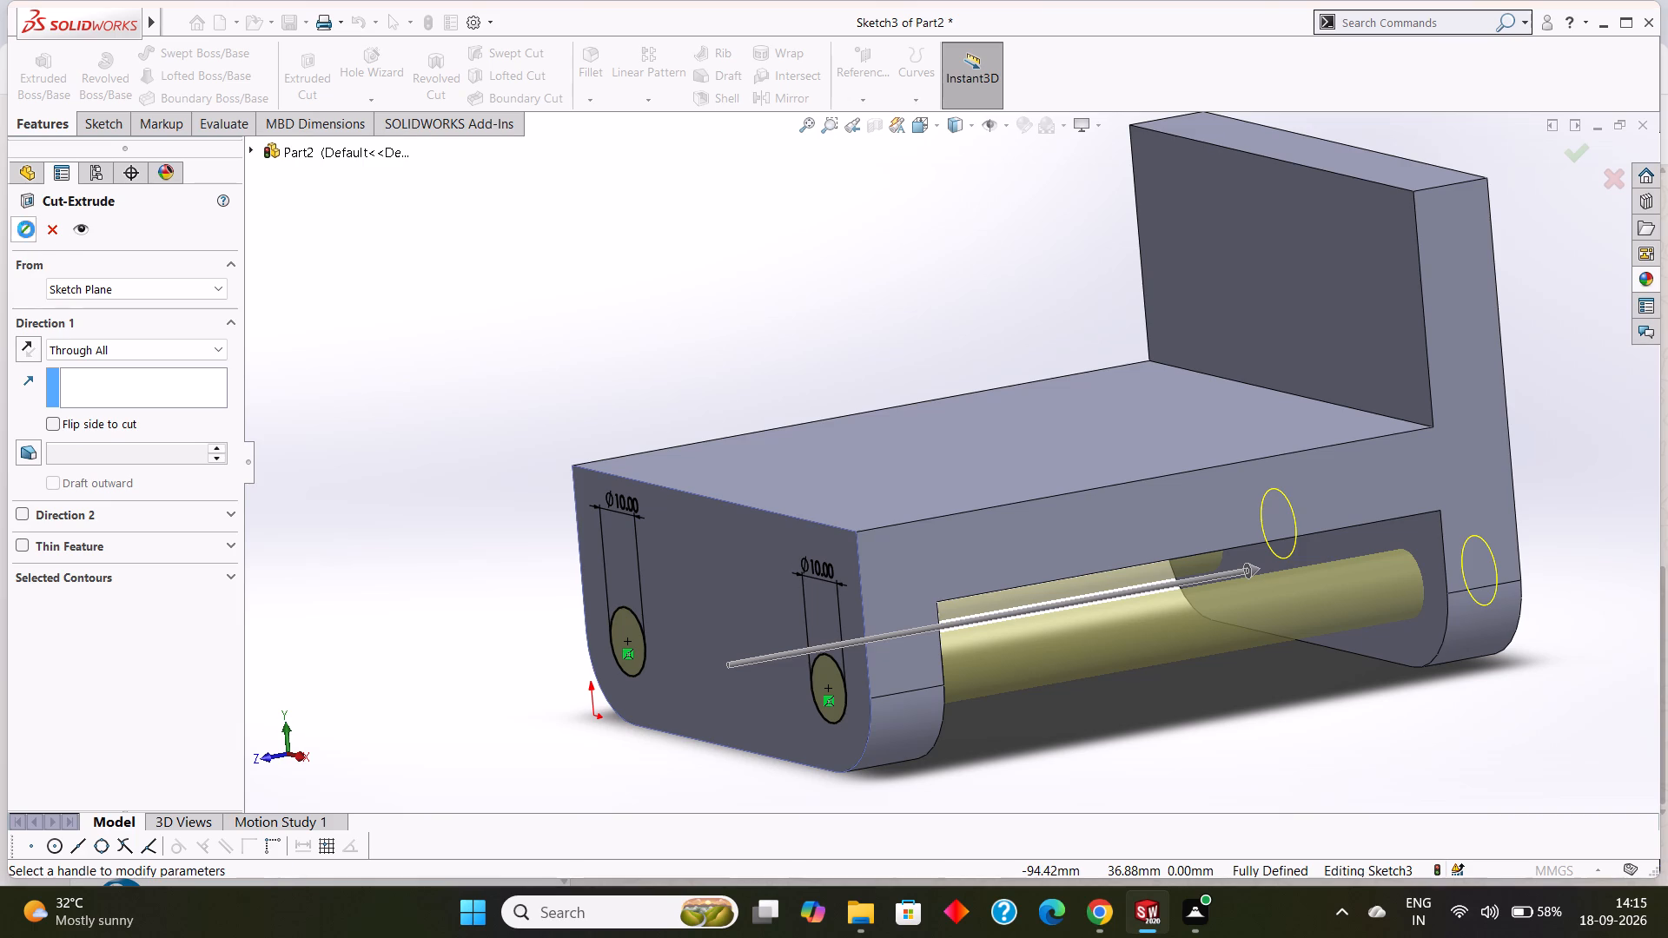
pyautogui.click(533, 334)
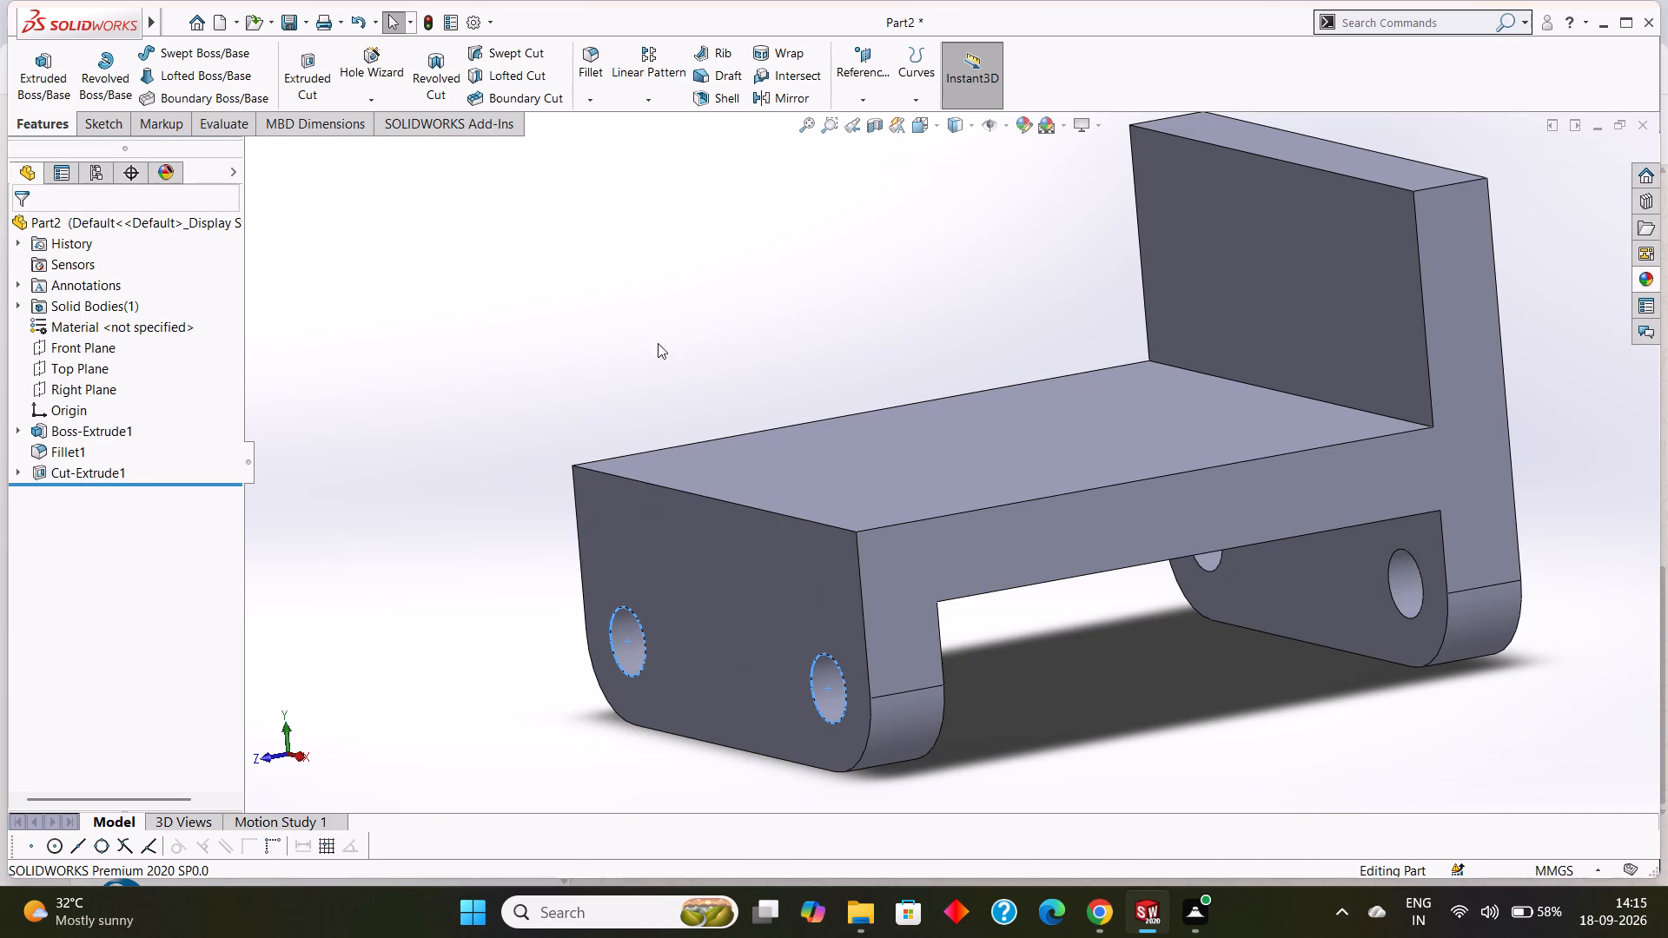
# Examine the part with its leg holes from several angles.
pyautogui.moveTo(688, 320); pyautogui.dragTo(653, 271, button='middle')
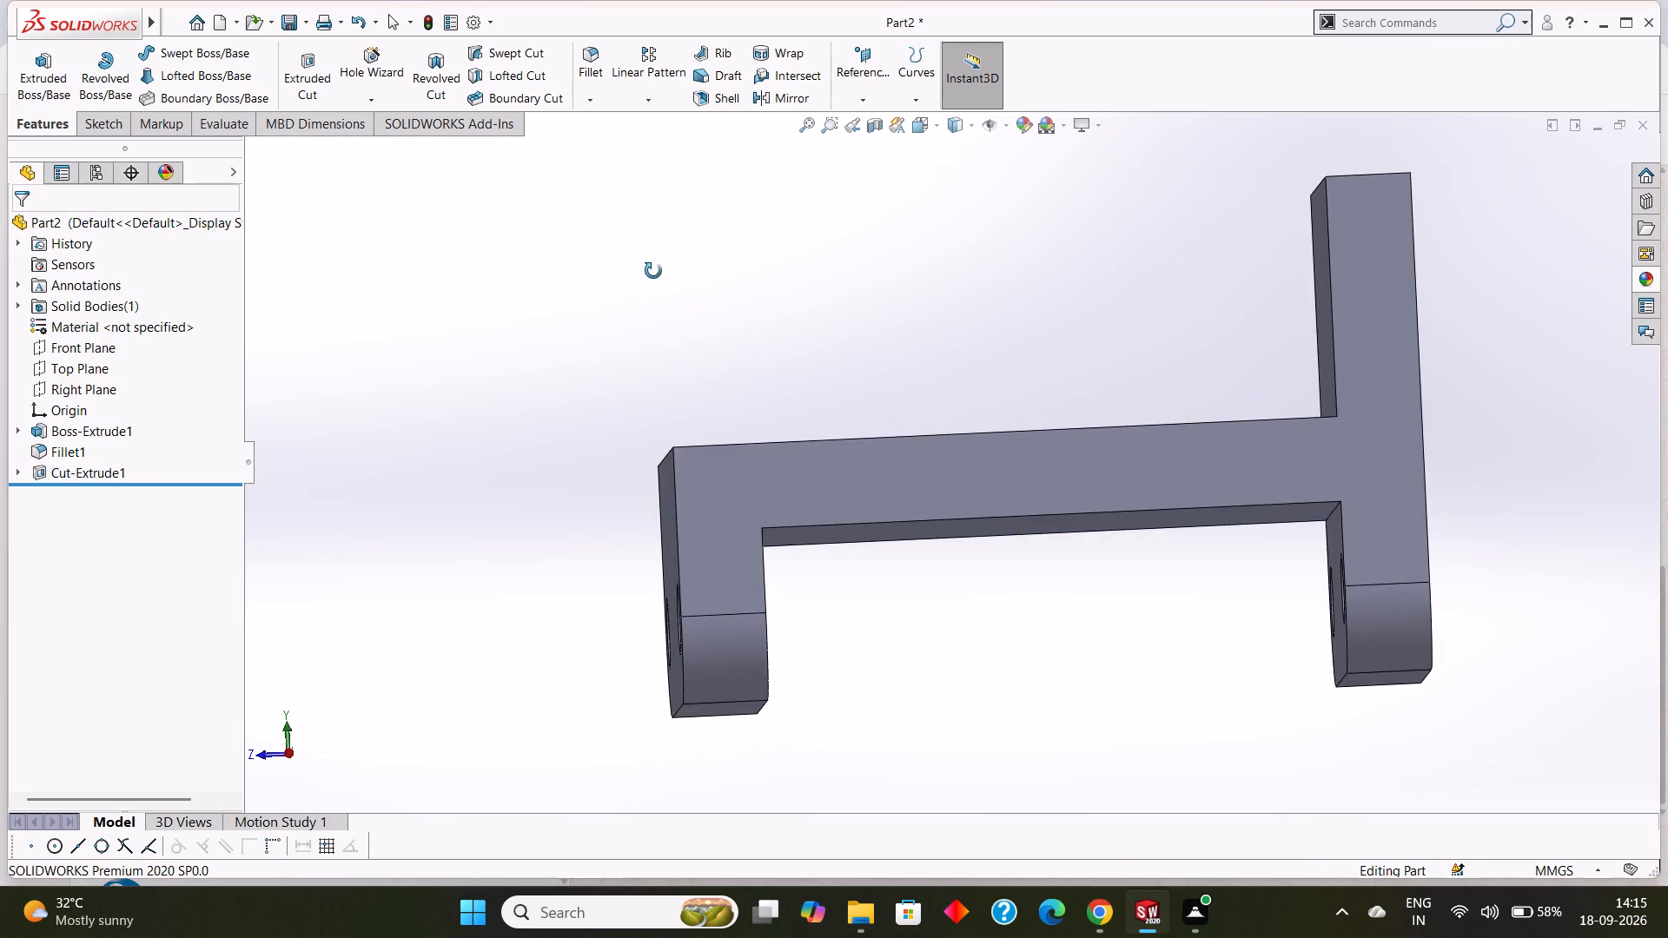
pyautogui.moveTo(653, 271); pyautogui.dragTo(711, 326, button='middle')
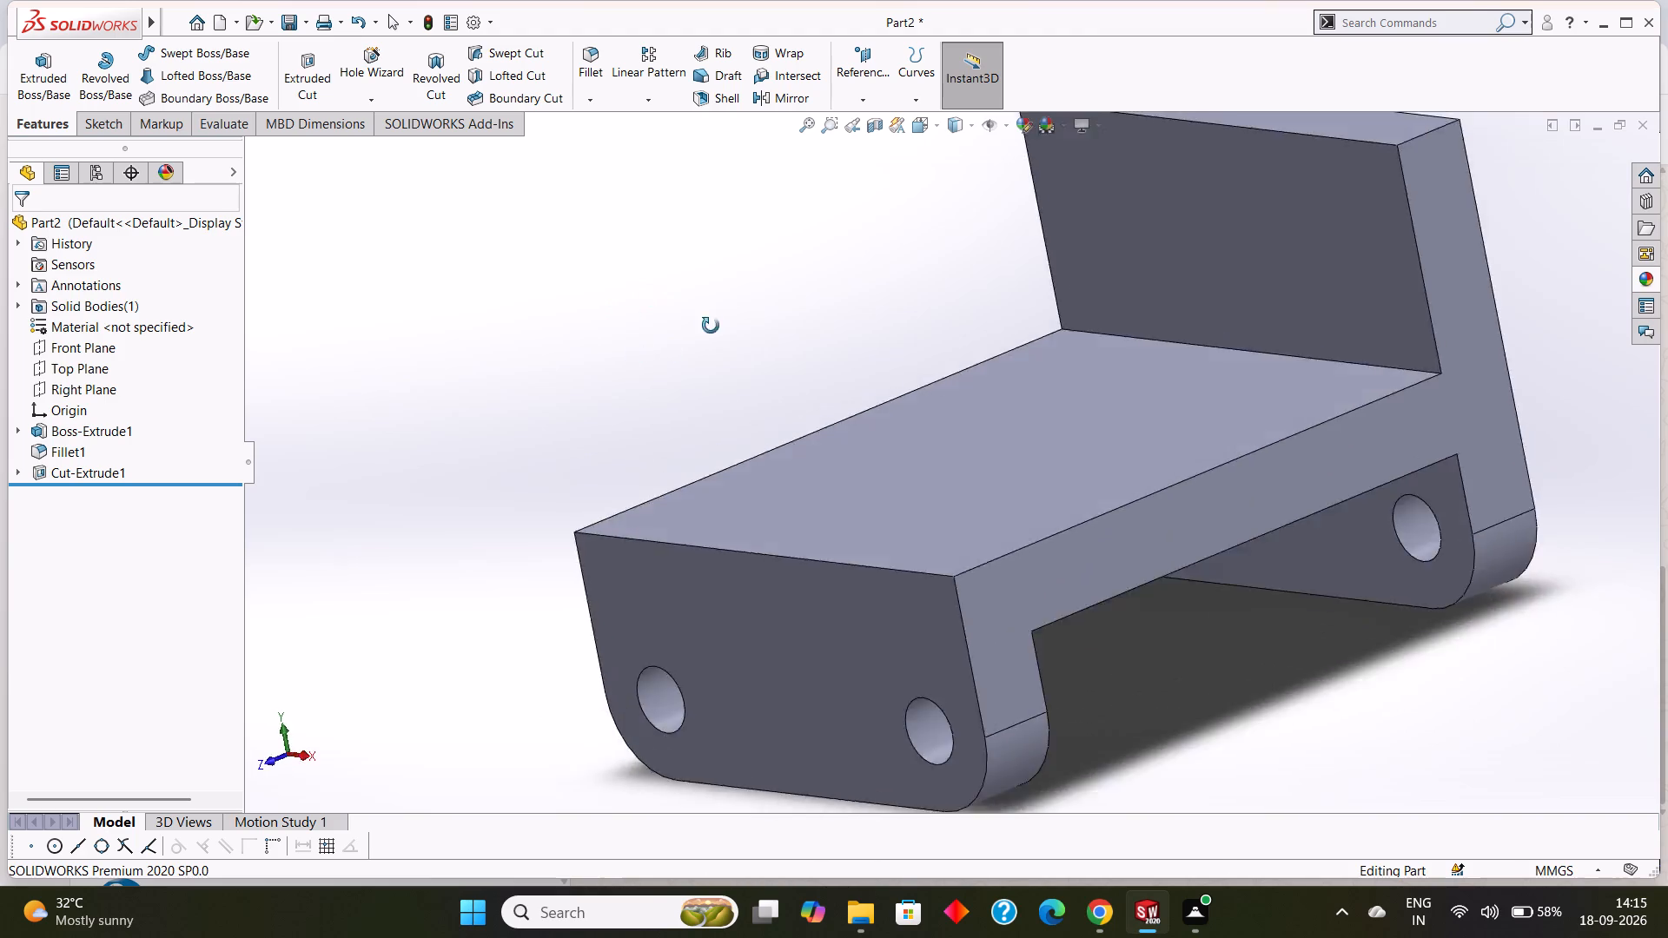
pyautogui.moveTo(711, 326); pyautogui.dragTo(661, 336, button='middle')
pyautogui.scroll(2, 685, 336)
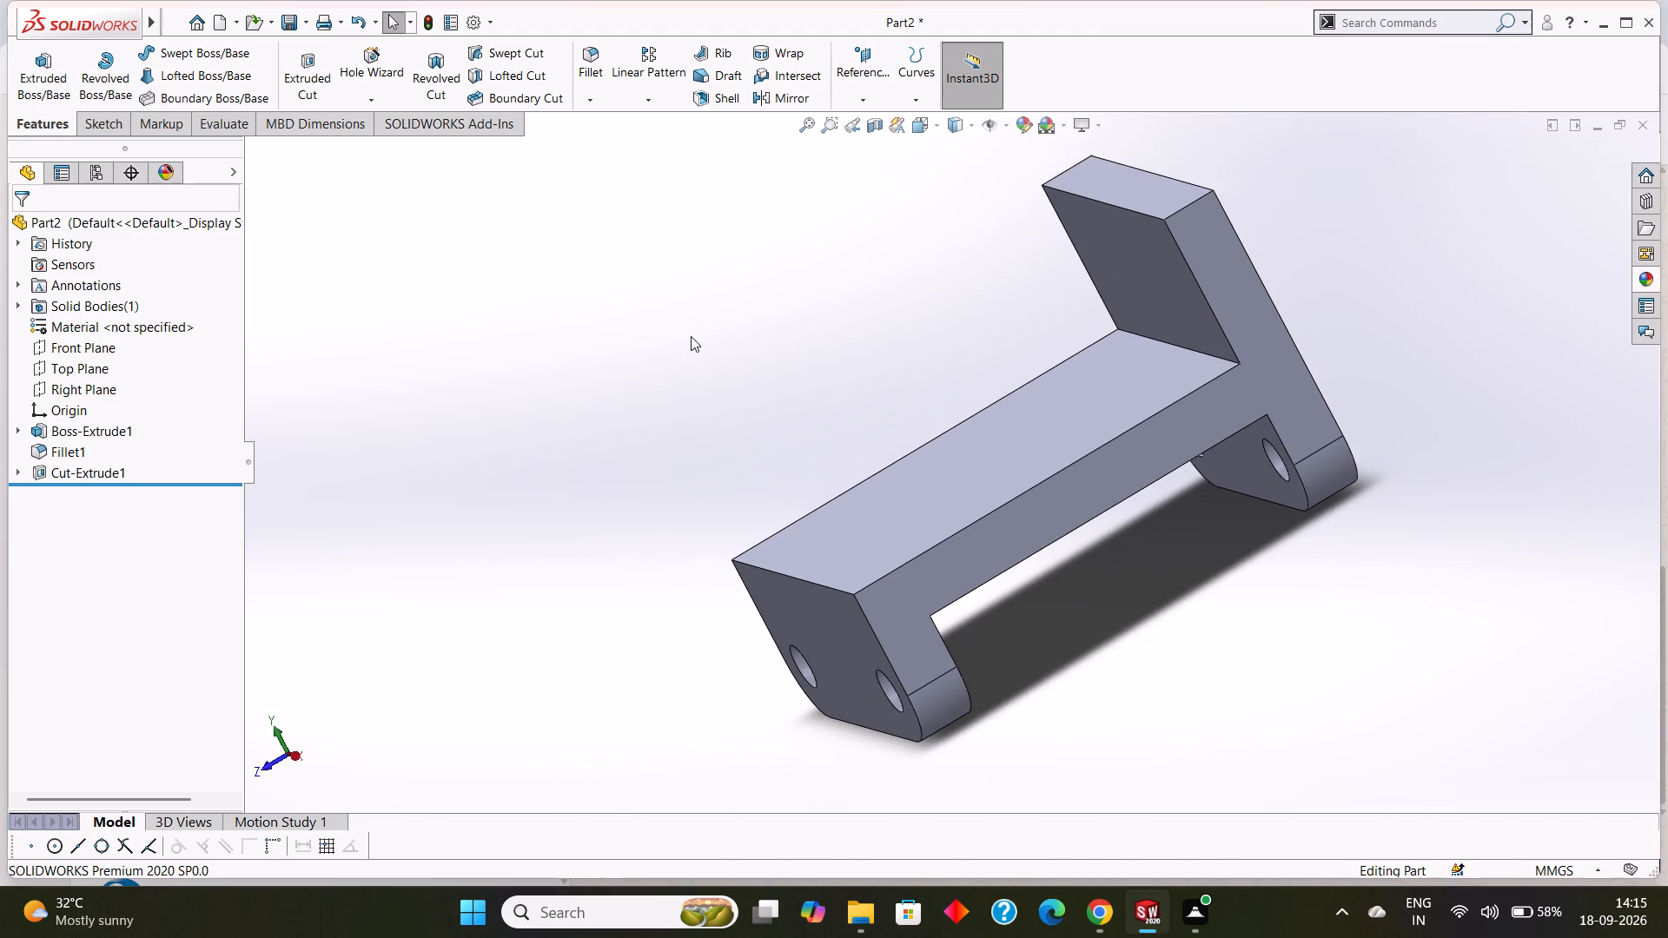
pyautogui.moveTo(692, 336); pyautogui.dragTo(672, 355, button='middle')
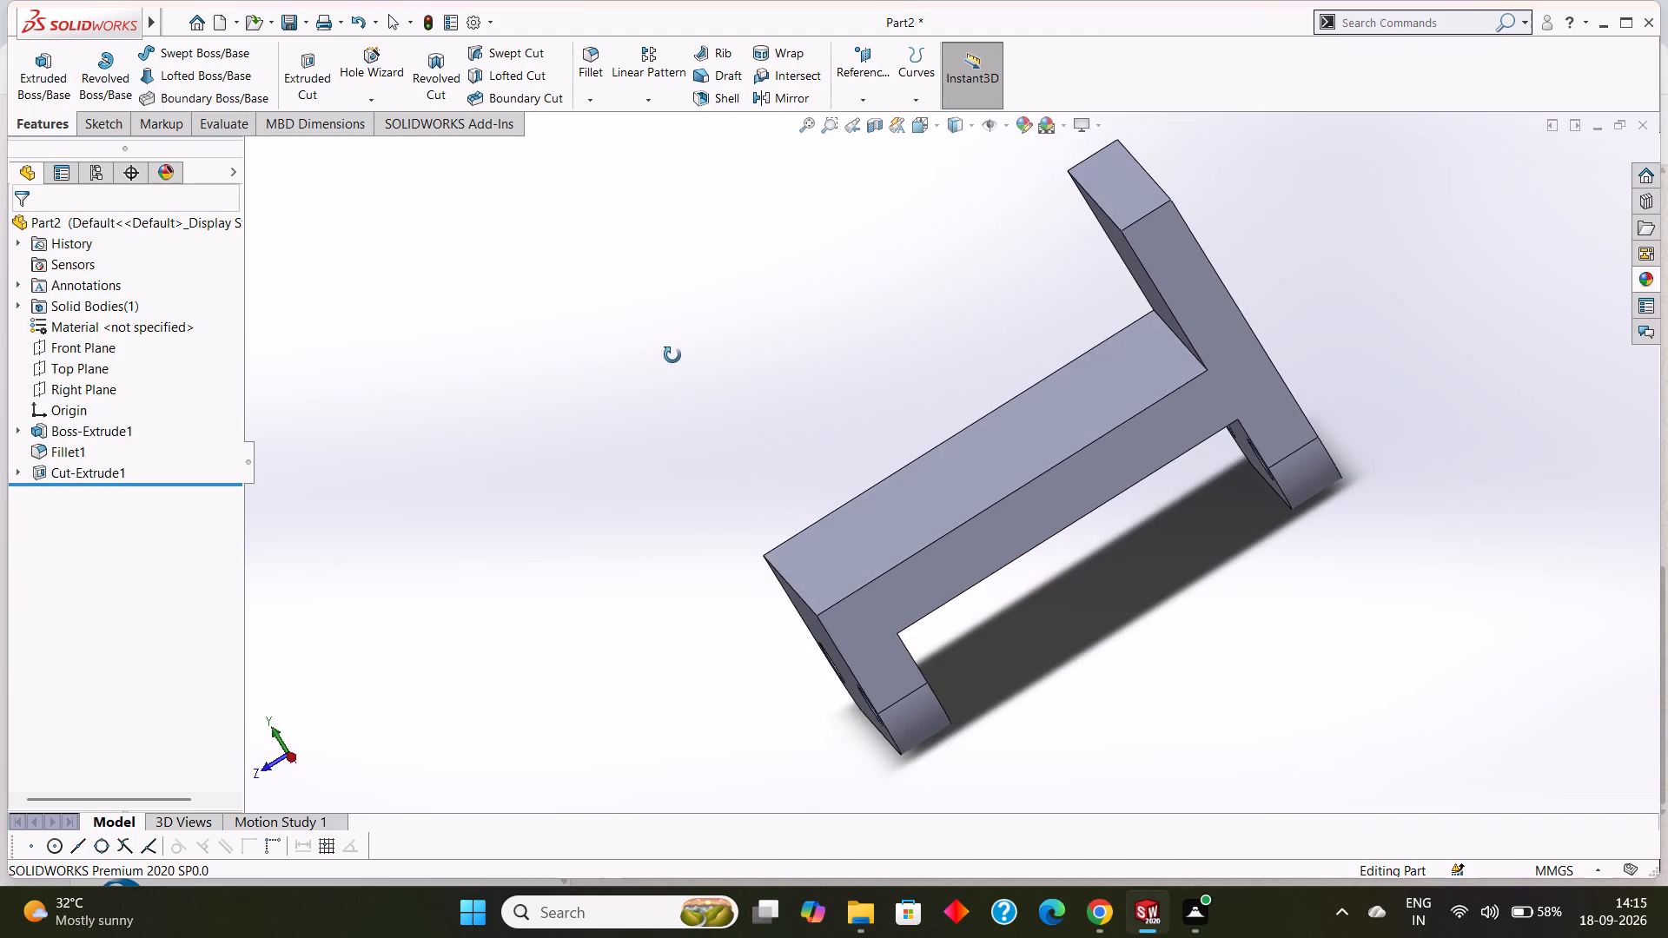
pyautogui.moveTo(672, 355); pyautogui.dragTo(697, 353, button='middle')
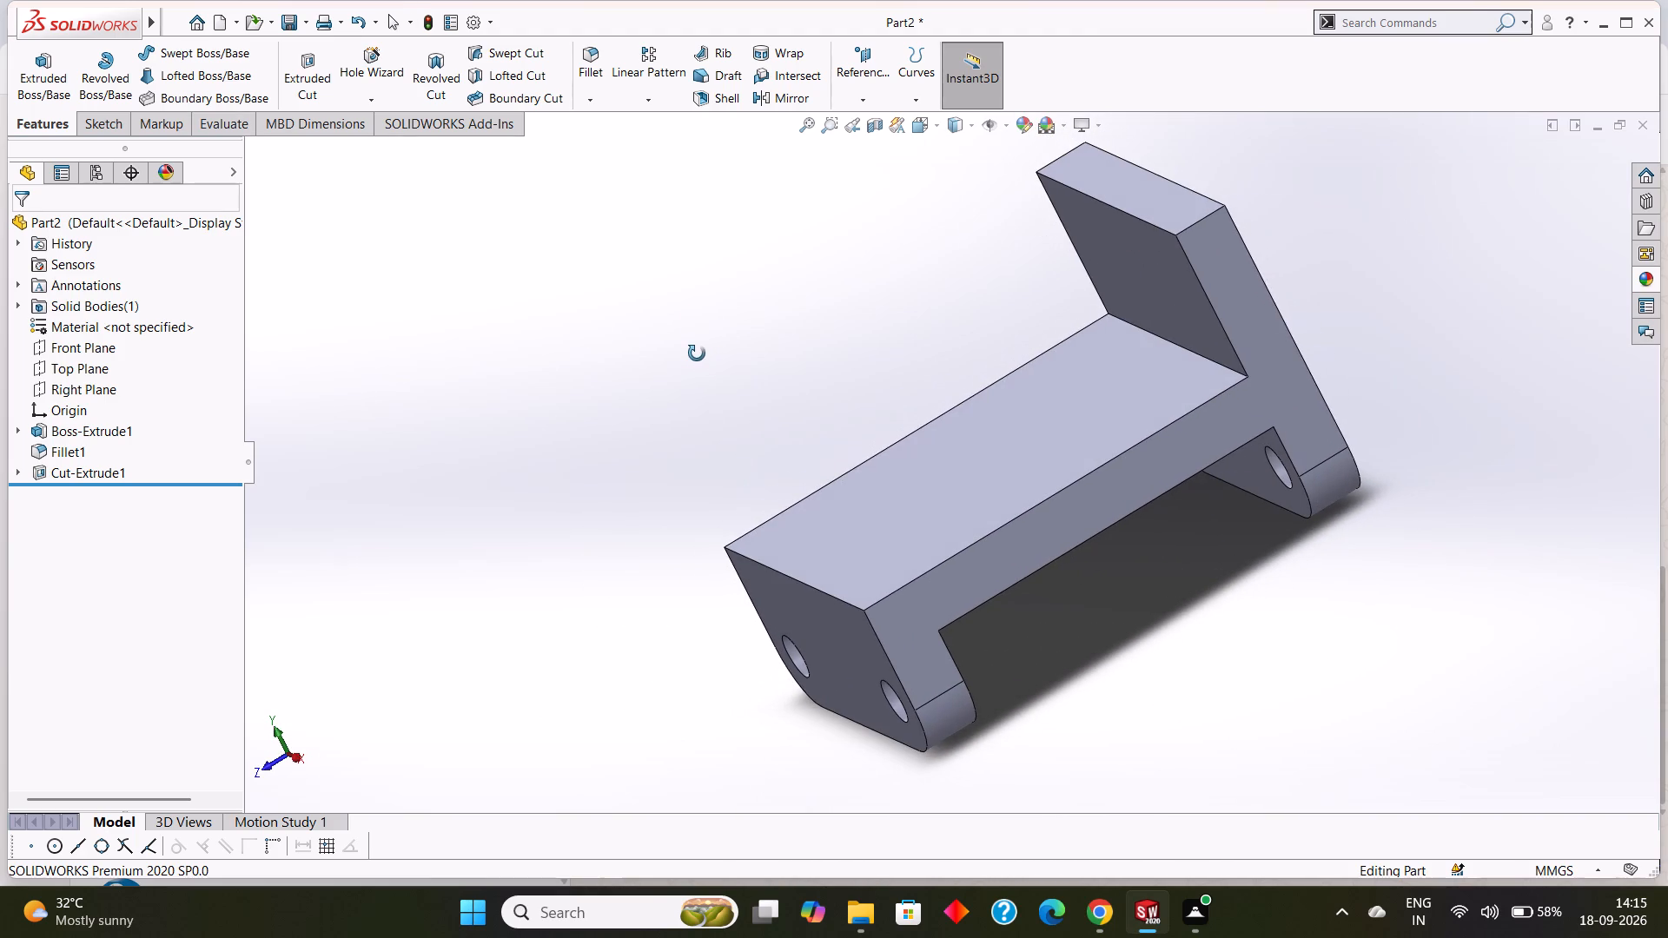
pyautogui.moveTo(697, 353); pyautogui.dragTo(700, 347, button='middle')
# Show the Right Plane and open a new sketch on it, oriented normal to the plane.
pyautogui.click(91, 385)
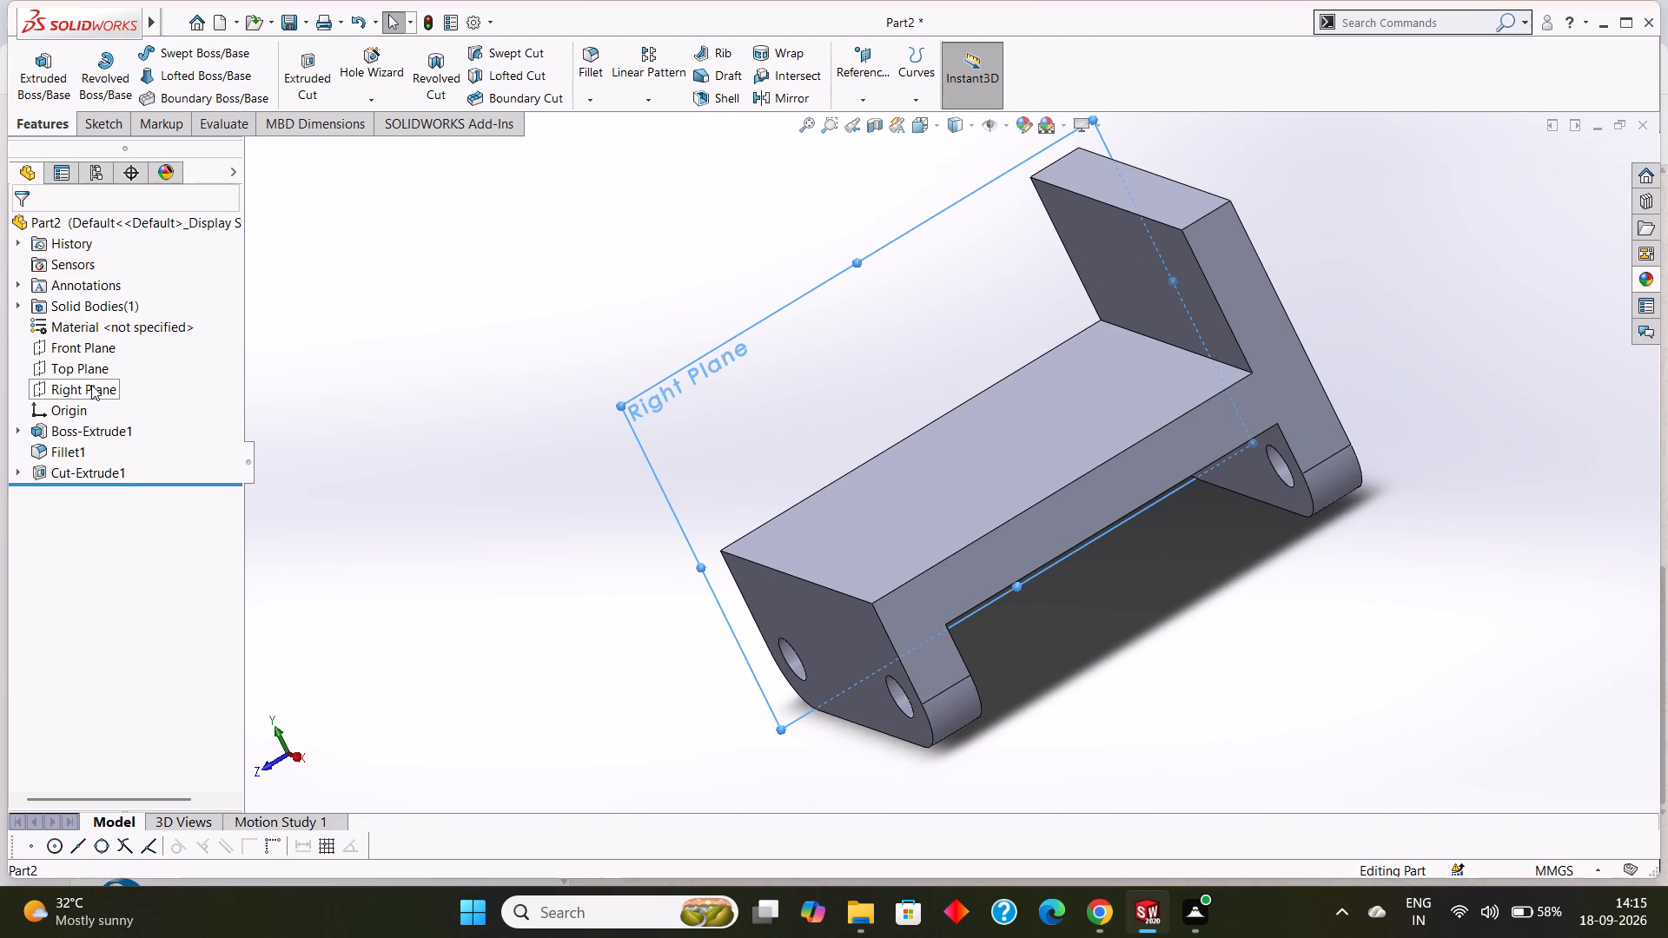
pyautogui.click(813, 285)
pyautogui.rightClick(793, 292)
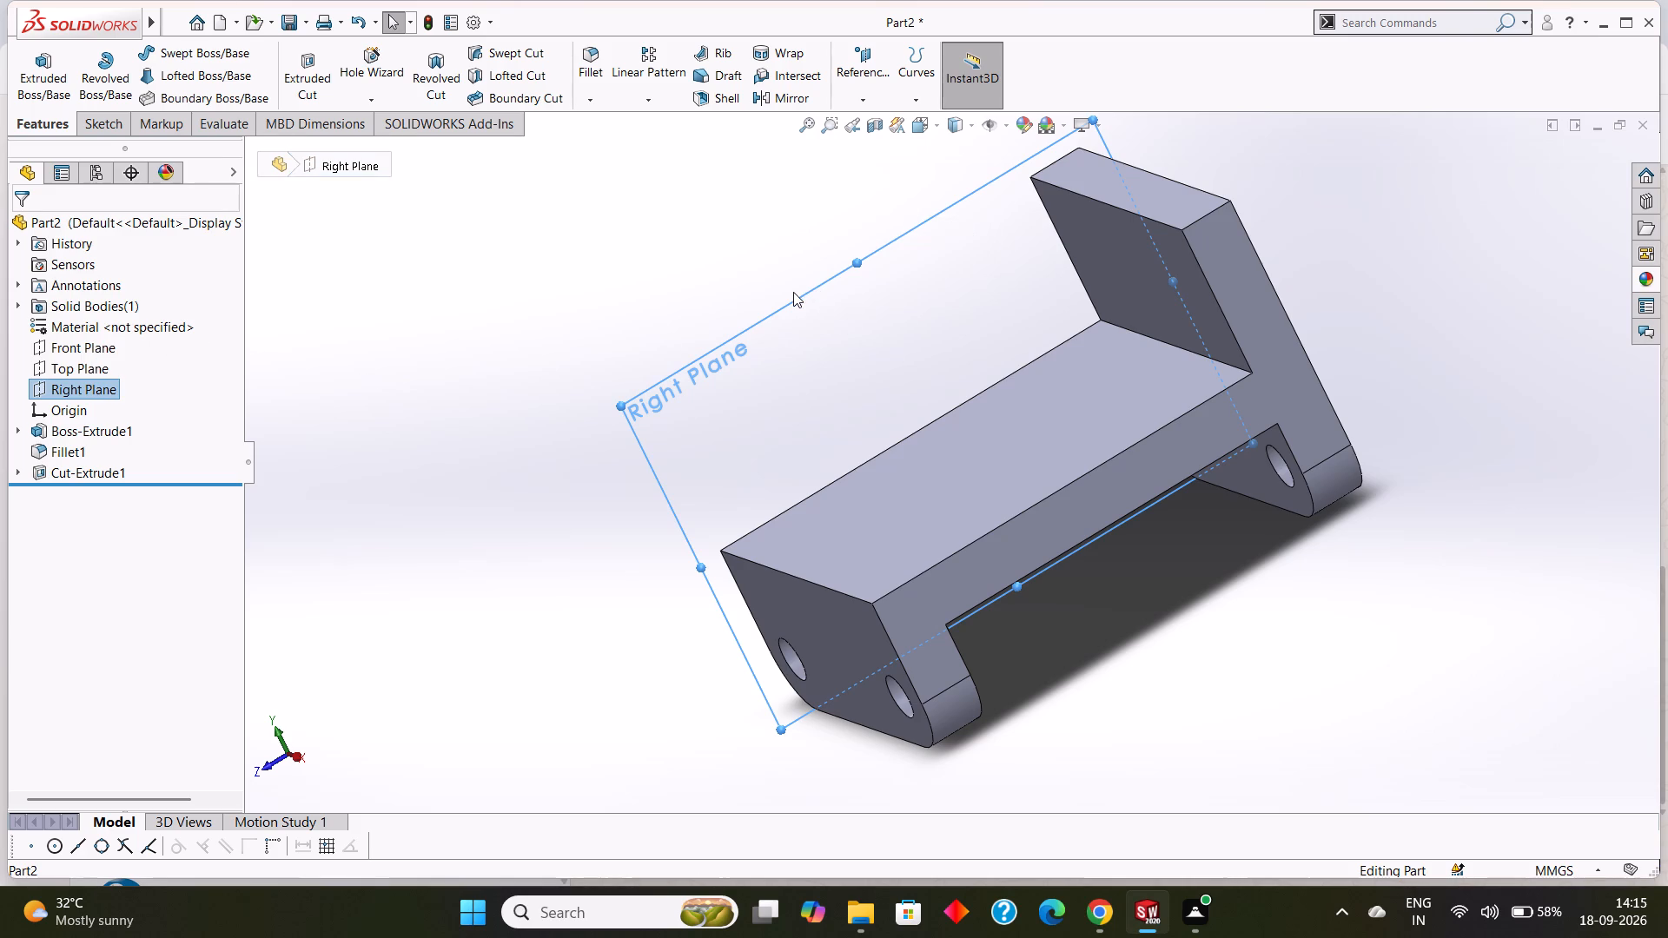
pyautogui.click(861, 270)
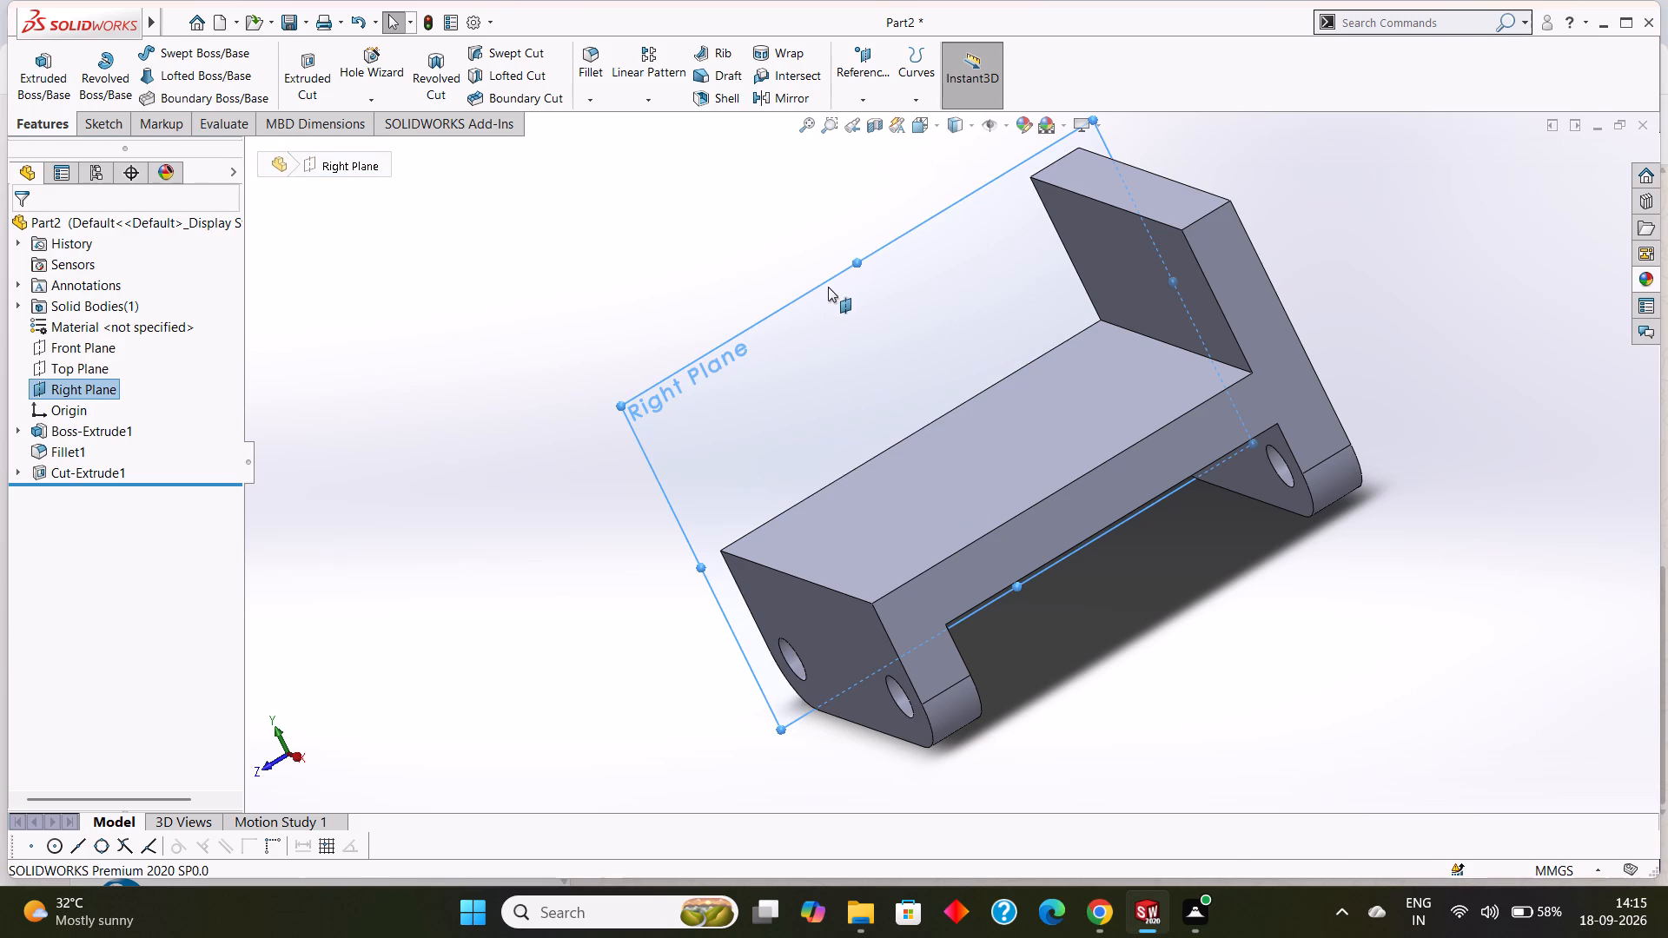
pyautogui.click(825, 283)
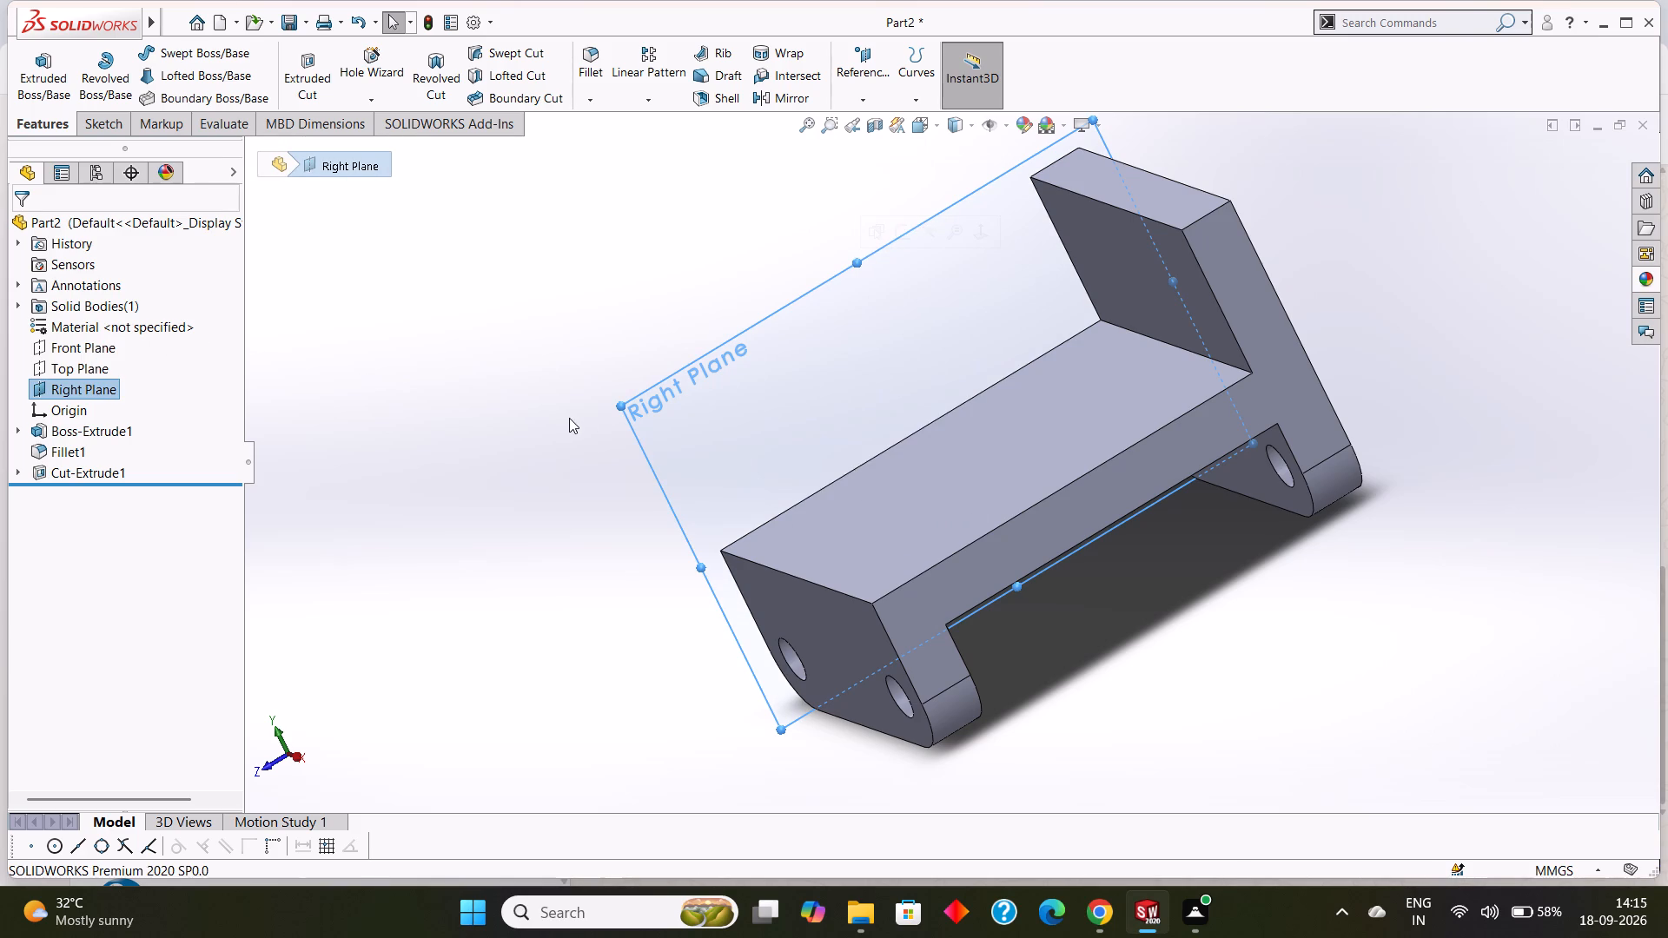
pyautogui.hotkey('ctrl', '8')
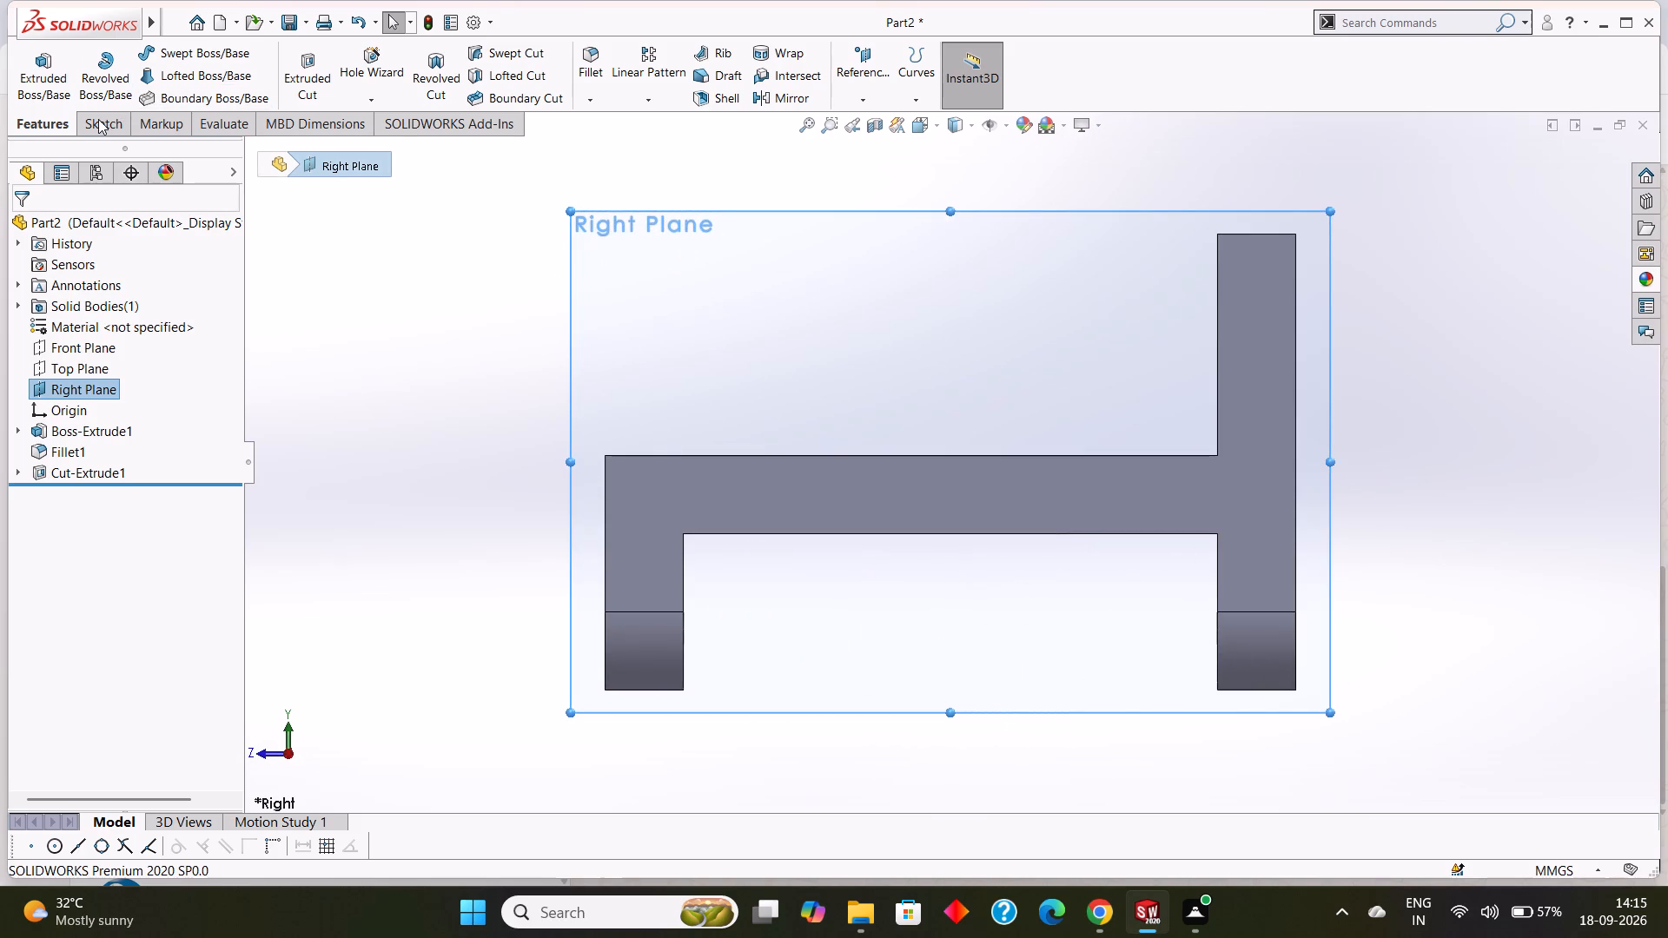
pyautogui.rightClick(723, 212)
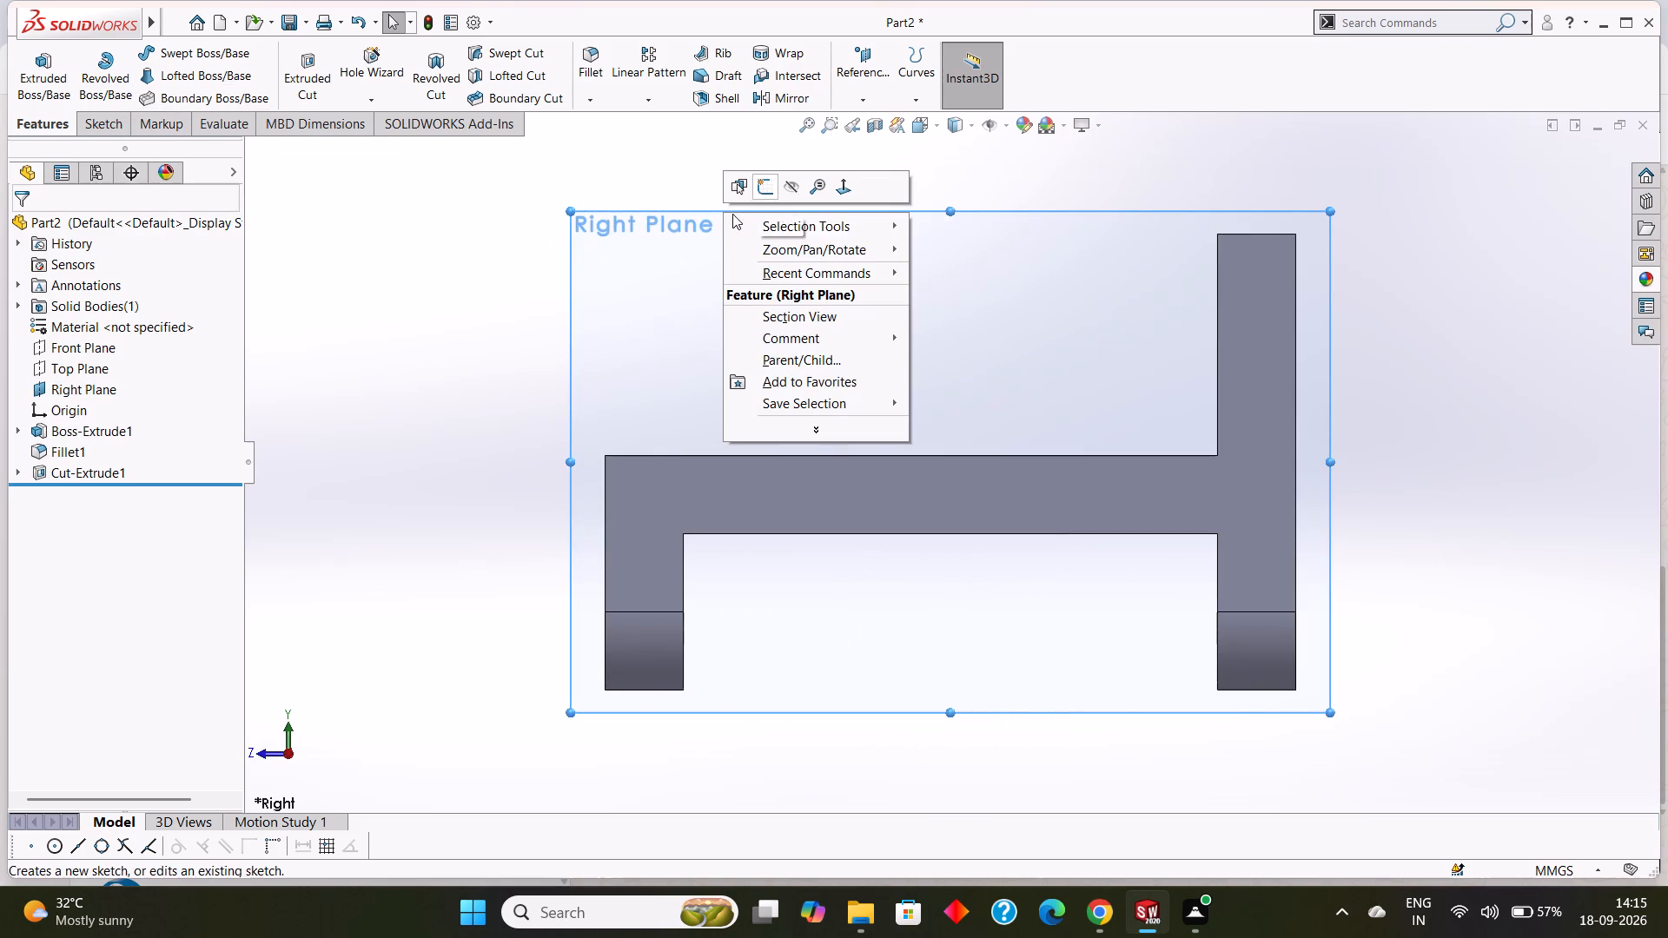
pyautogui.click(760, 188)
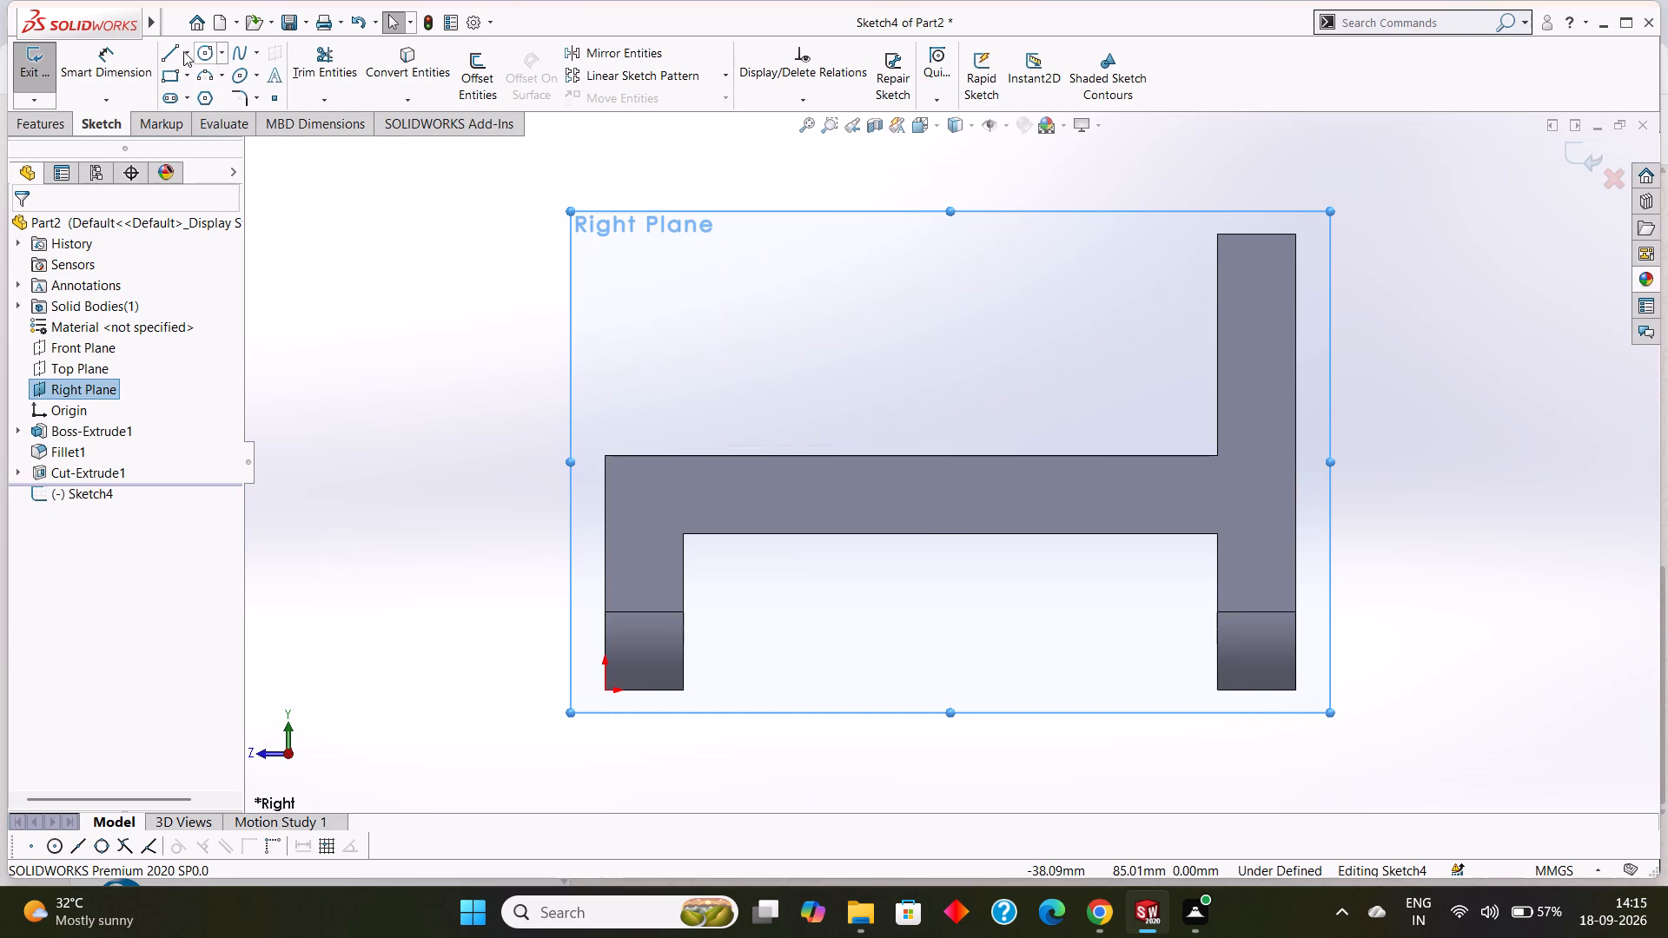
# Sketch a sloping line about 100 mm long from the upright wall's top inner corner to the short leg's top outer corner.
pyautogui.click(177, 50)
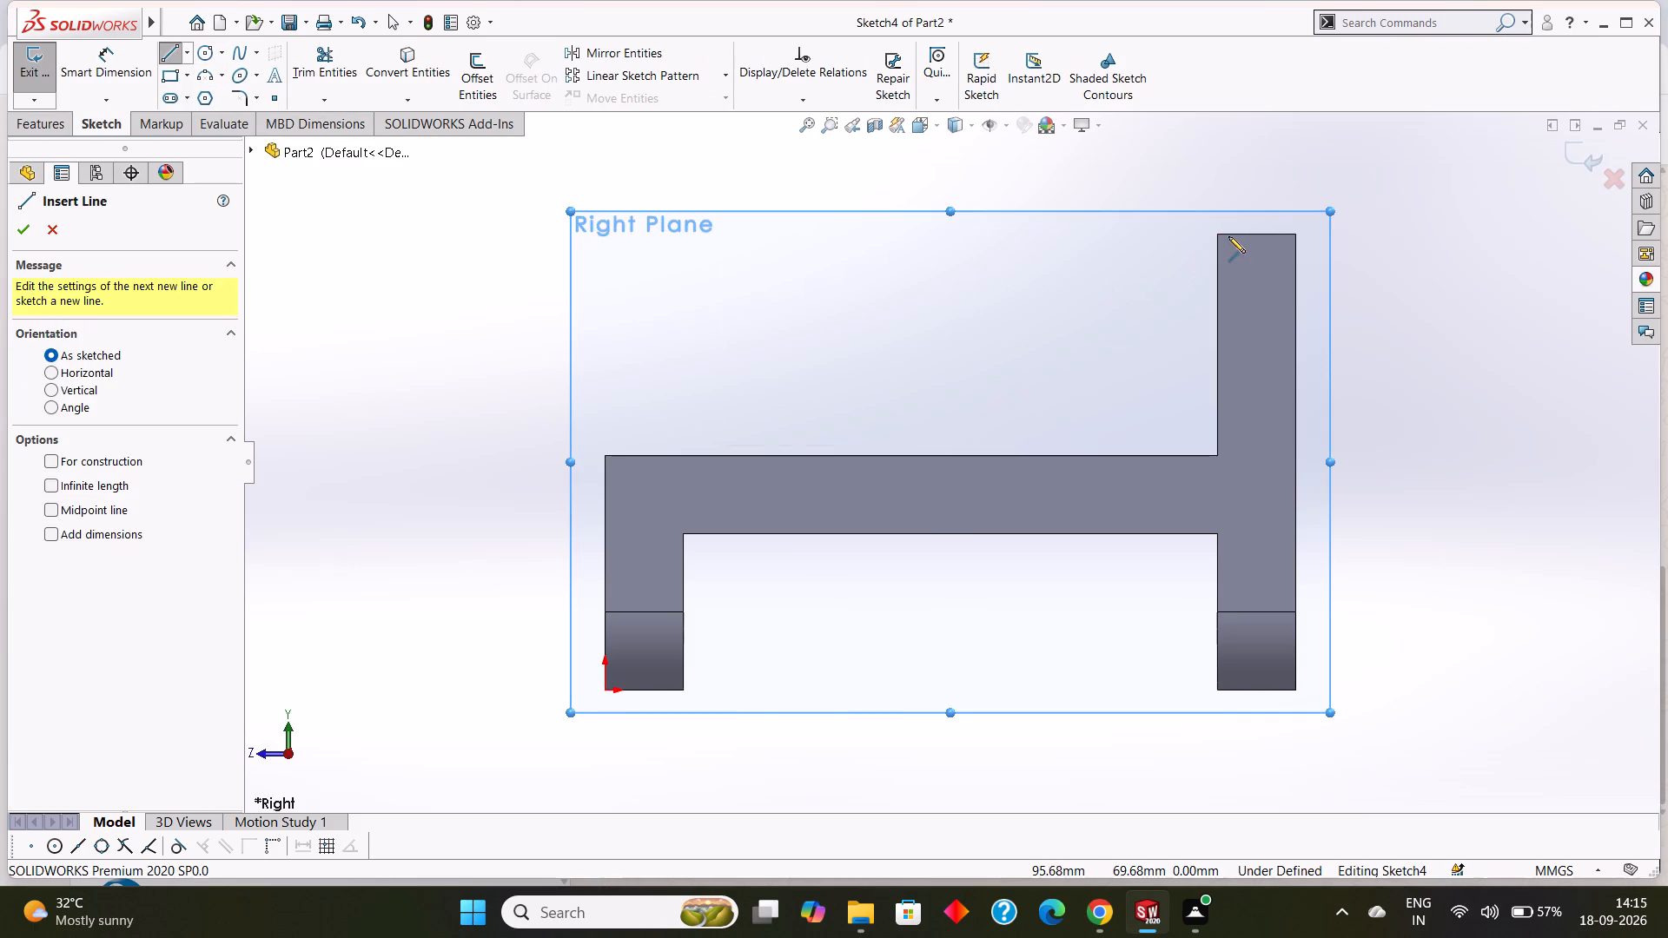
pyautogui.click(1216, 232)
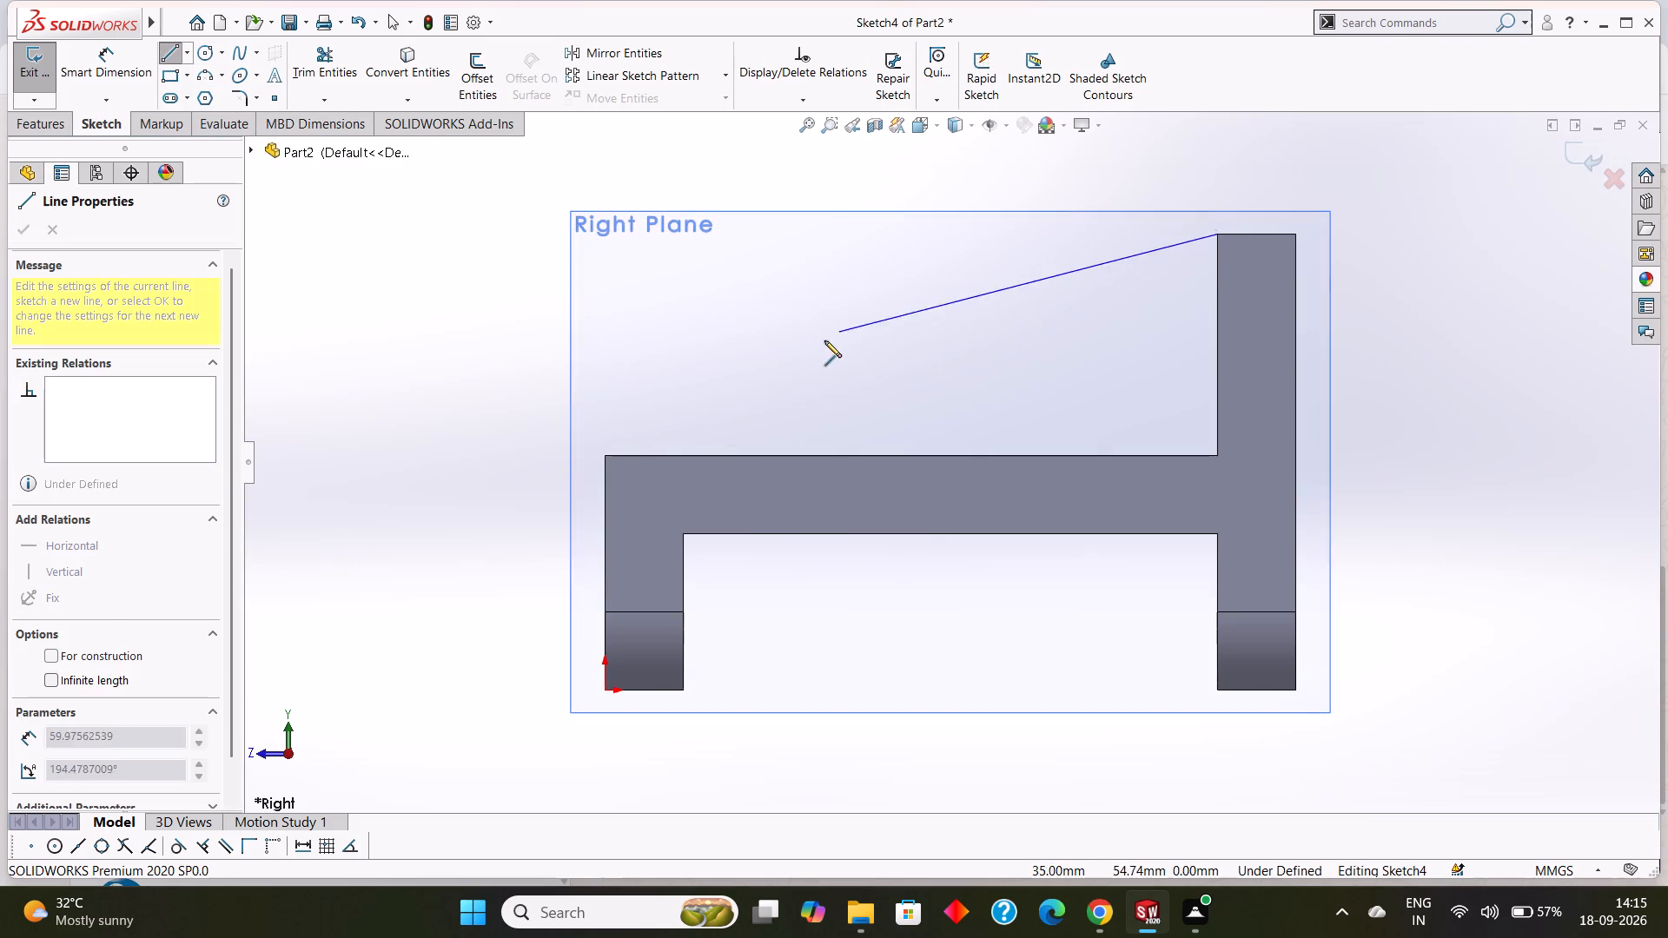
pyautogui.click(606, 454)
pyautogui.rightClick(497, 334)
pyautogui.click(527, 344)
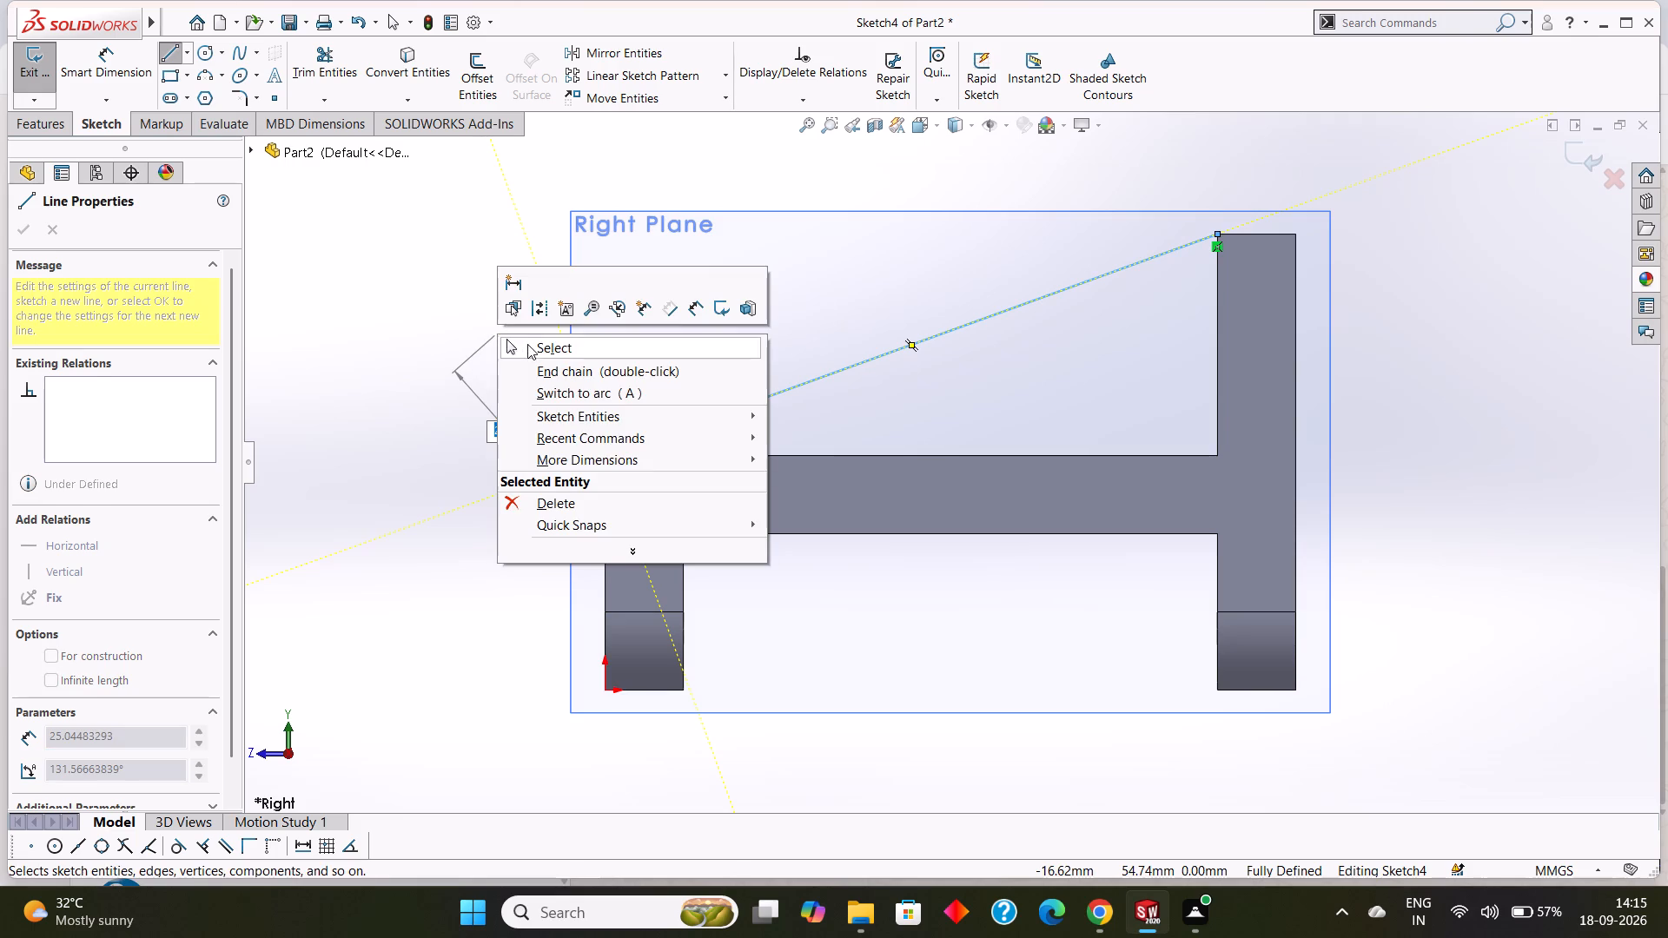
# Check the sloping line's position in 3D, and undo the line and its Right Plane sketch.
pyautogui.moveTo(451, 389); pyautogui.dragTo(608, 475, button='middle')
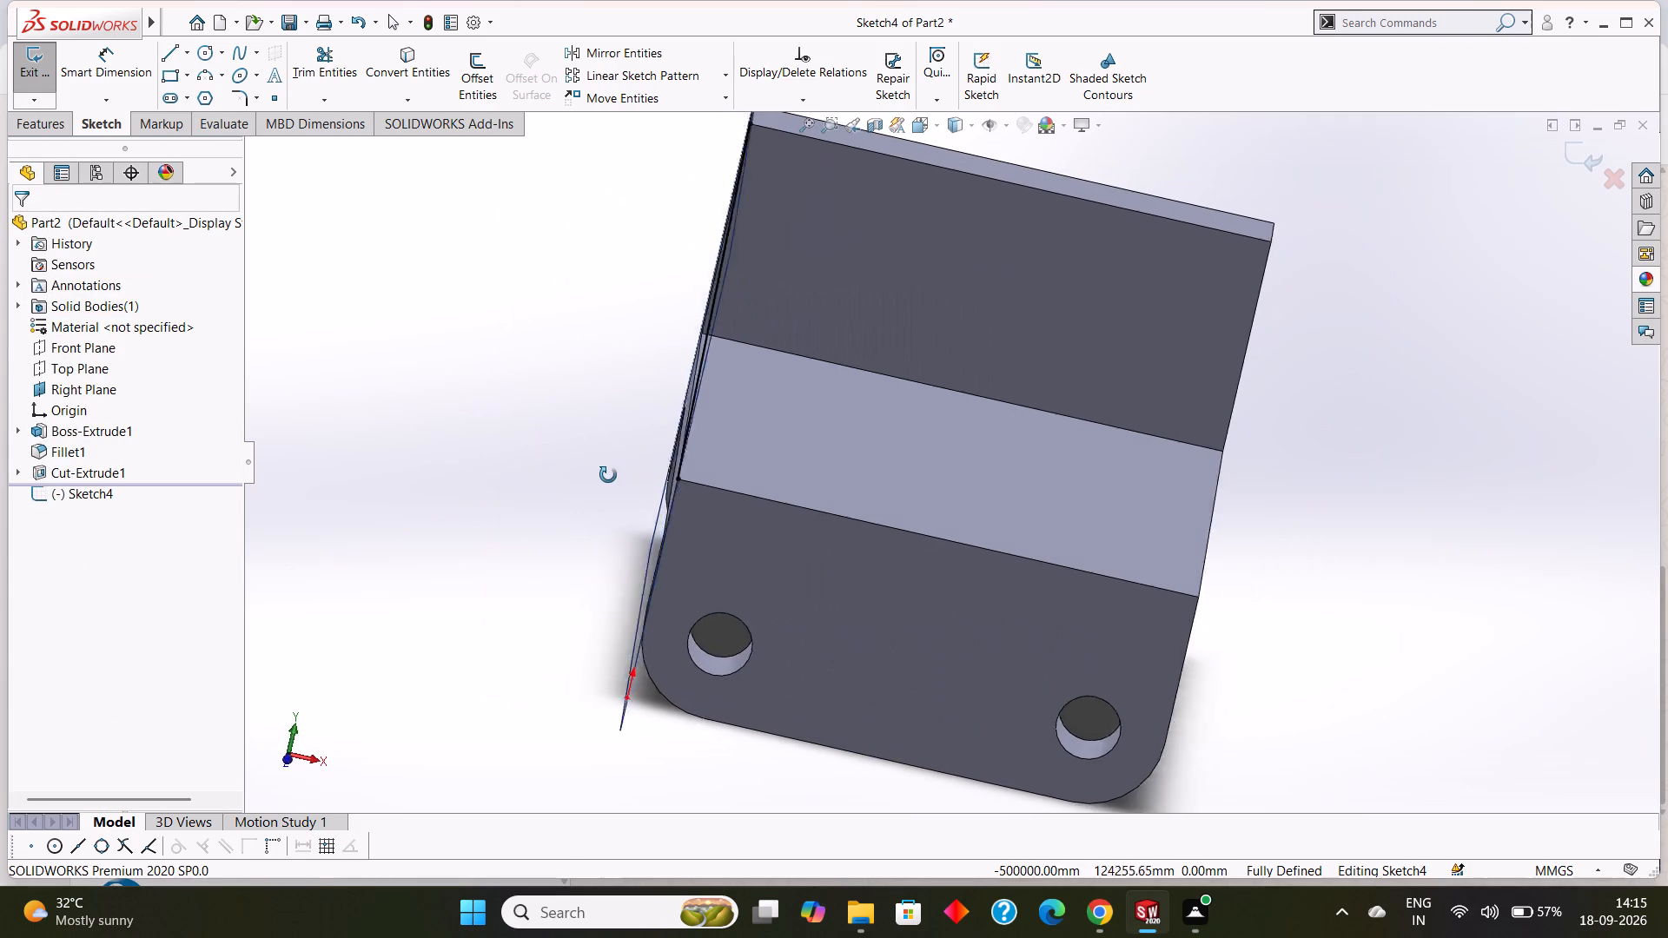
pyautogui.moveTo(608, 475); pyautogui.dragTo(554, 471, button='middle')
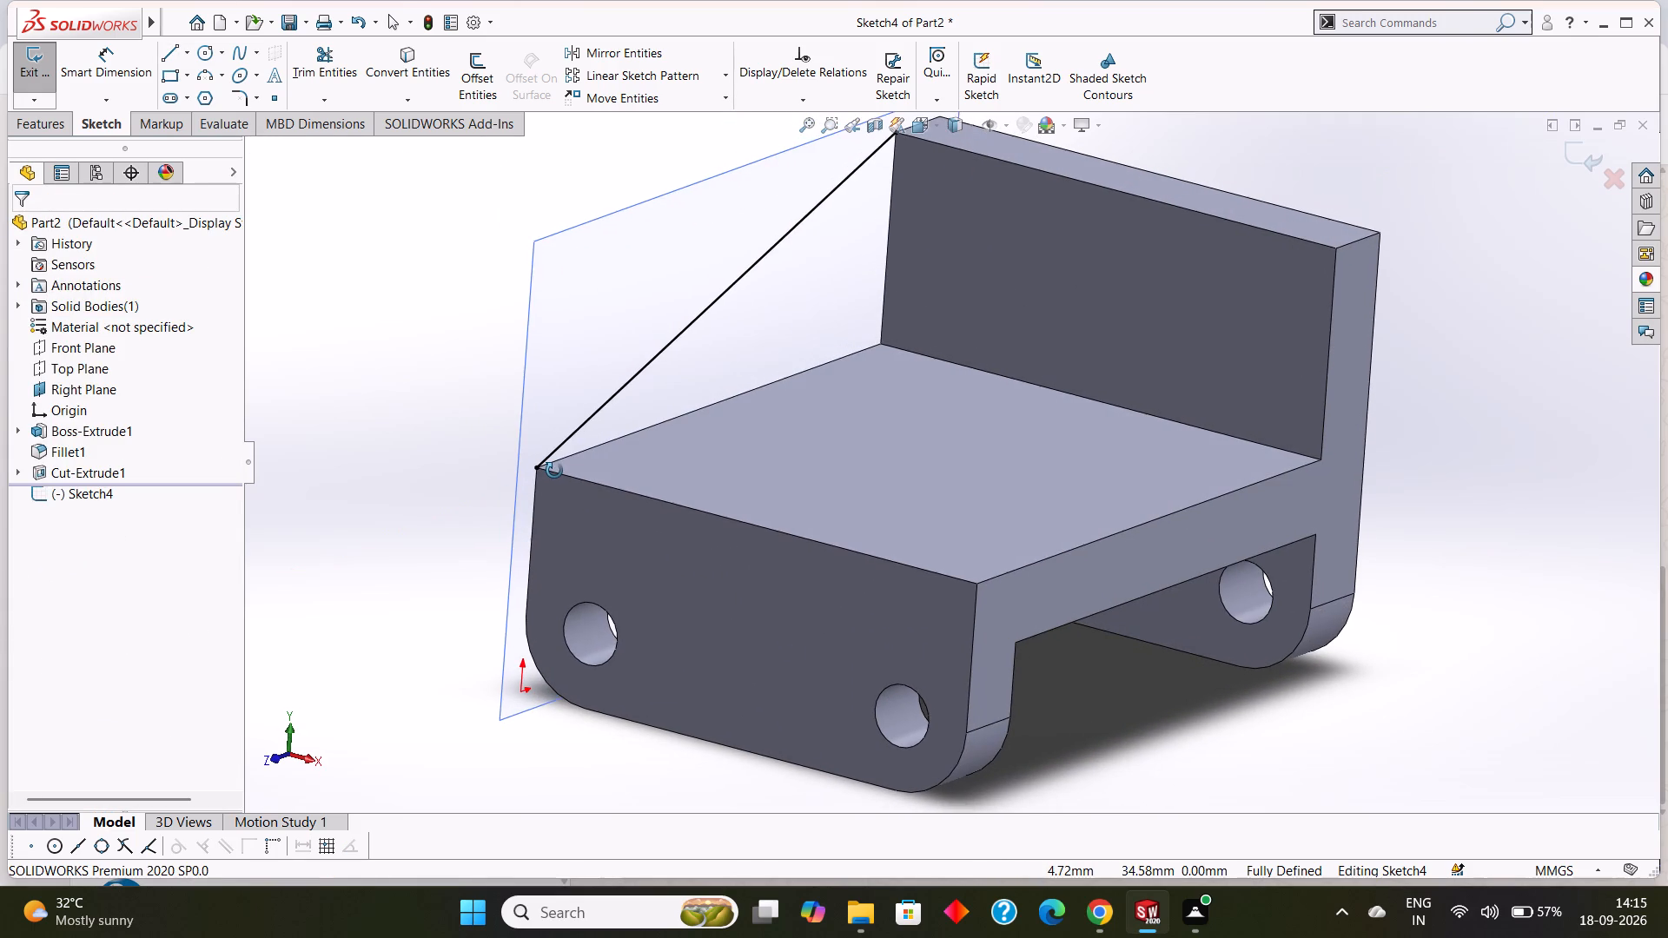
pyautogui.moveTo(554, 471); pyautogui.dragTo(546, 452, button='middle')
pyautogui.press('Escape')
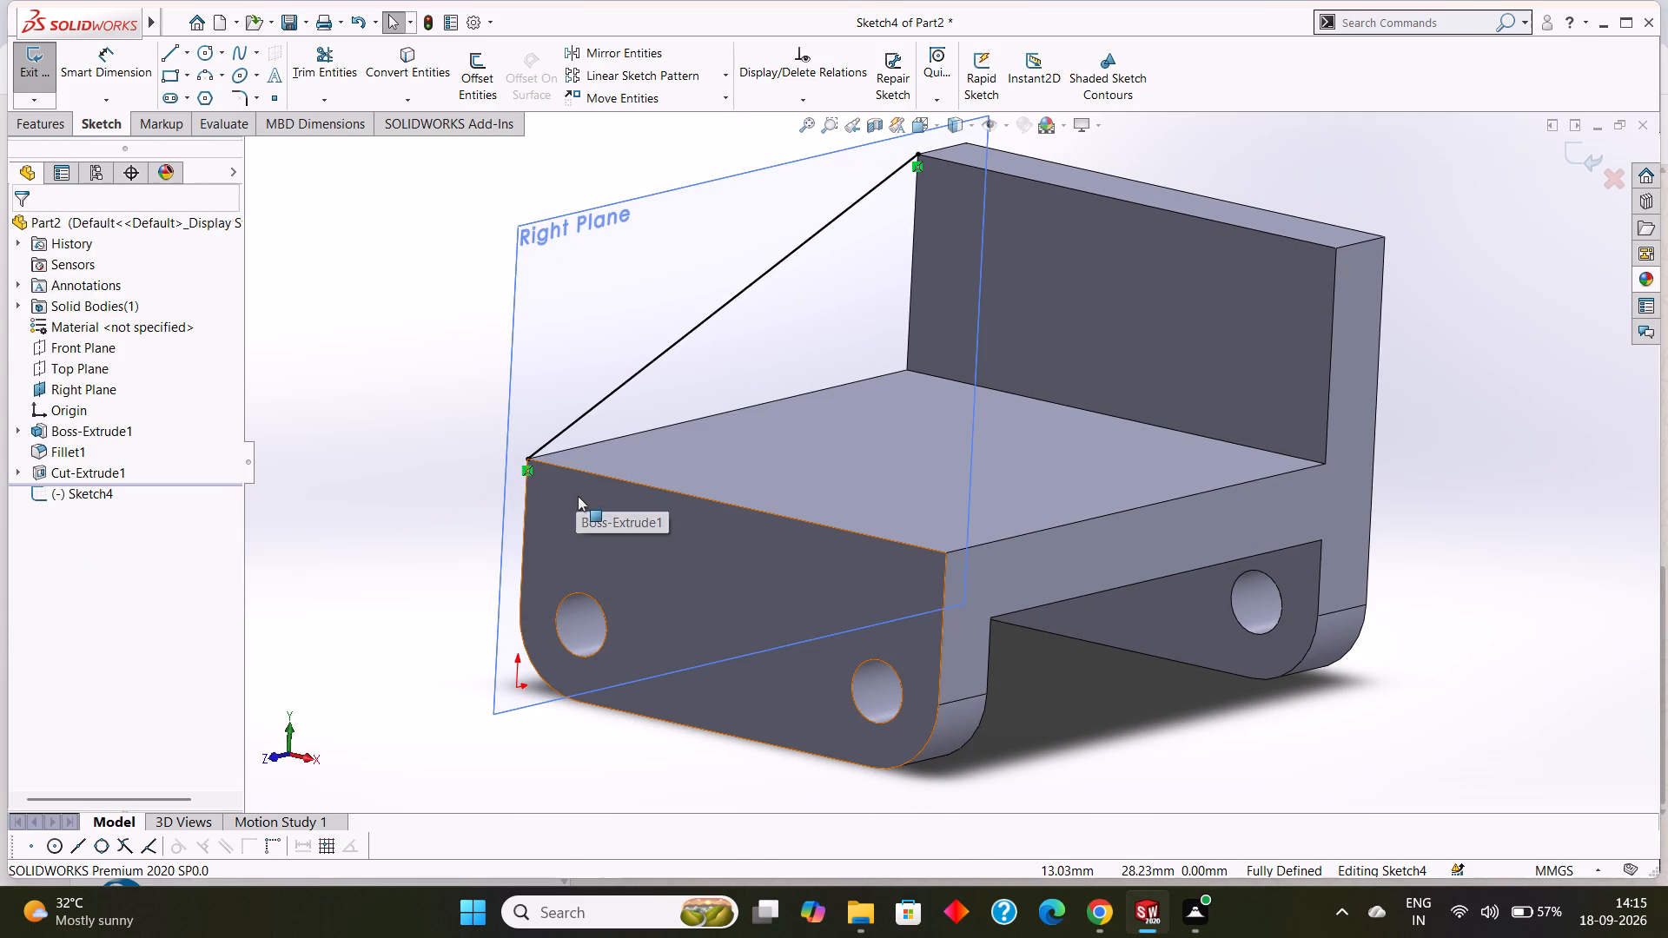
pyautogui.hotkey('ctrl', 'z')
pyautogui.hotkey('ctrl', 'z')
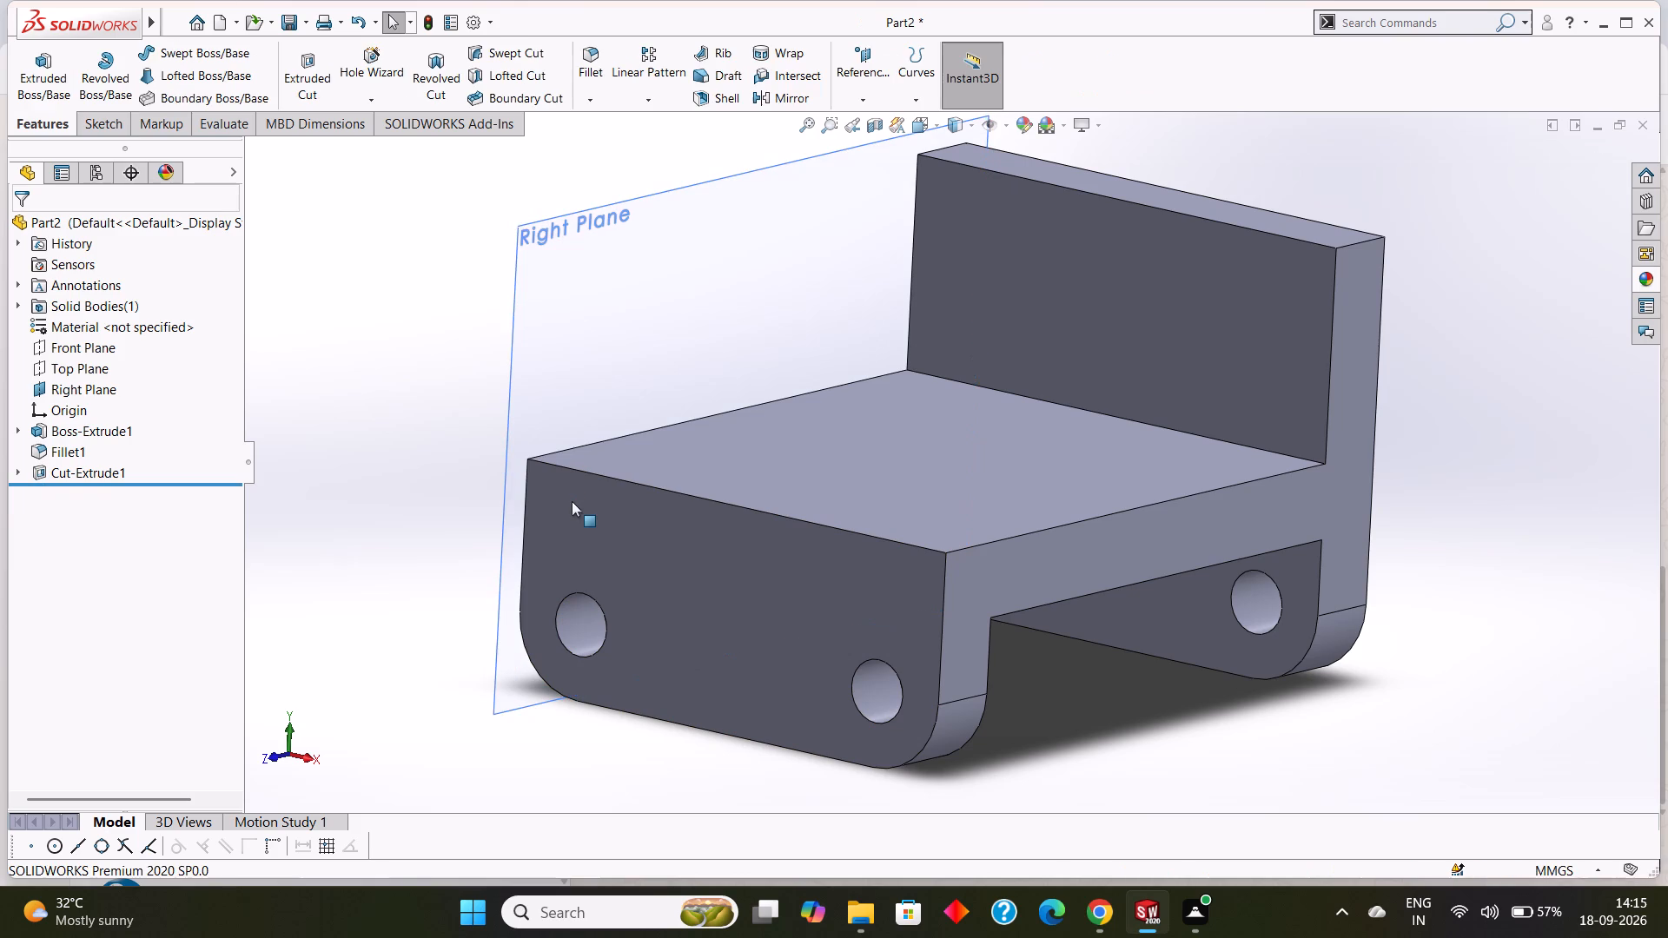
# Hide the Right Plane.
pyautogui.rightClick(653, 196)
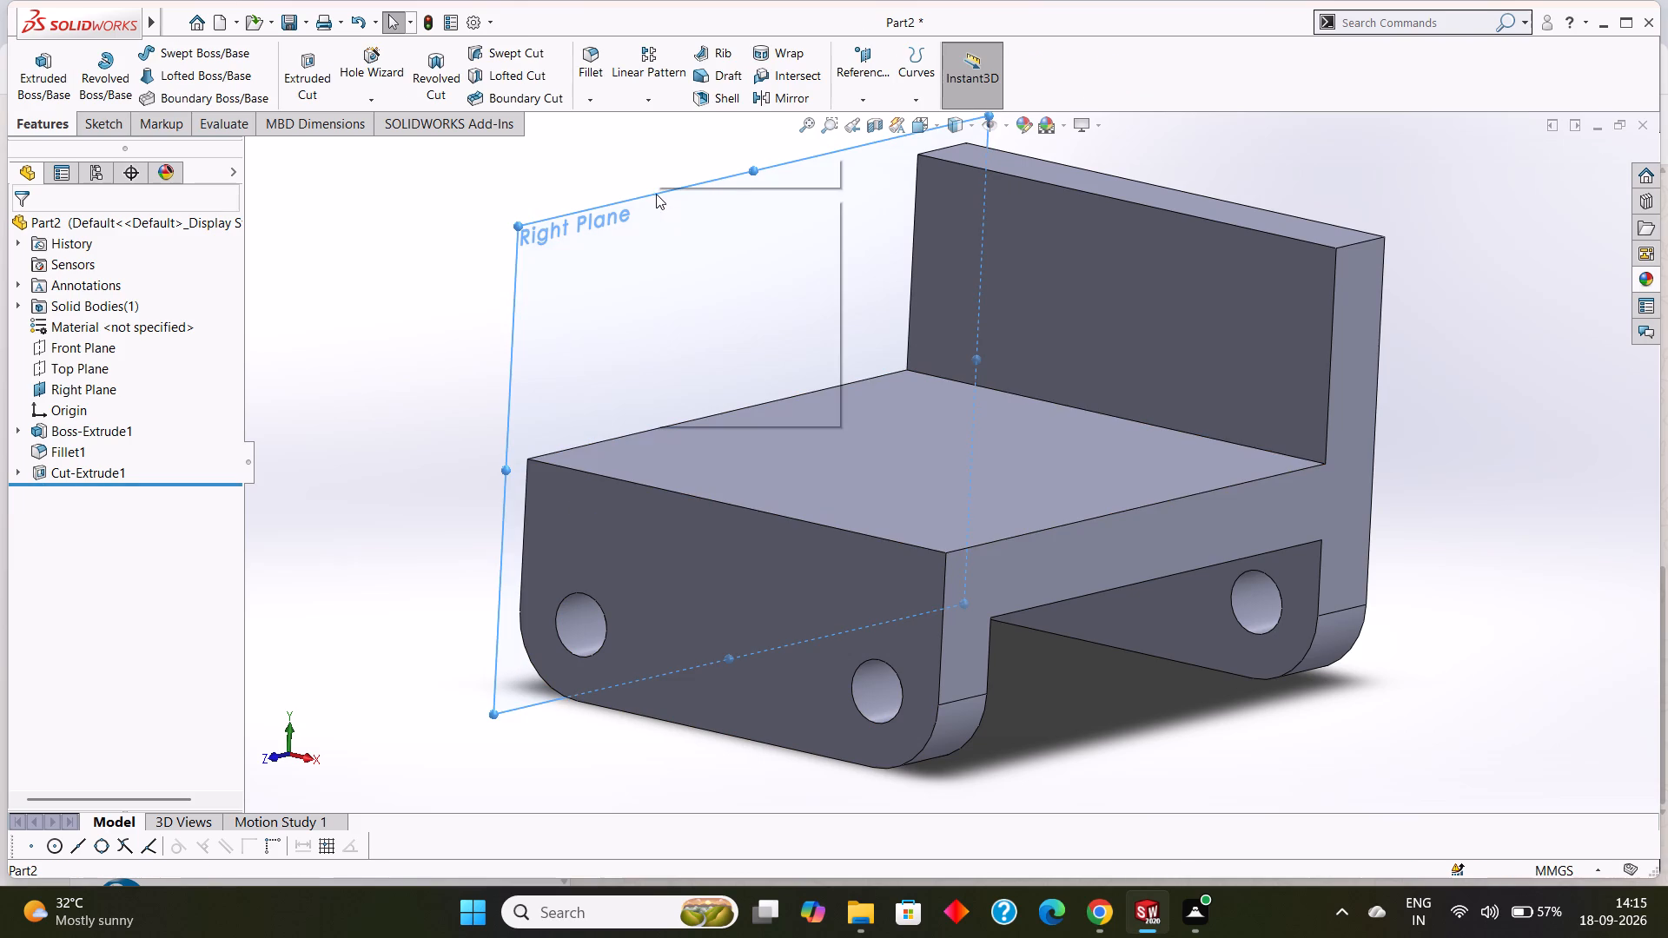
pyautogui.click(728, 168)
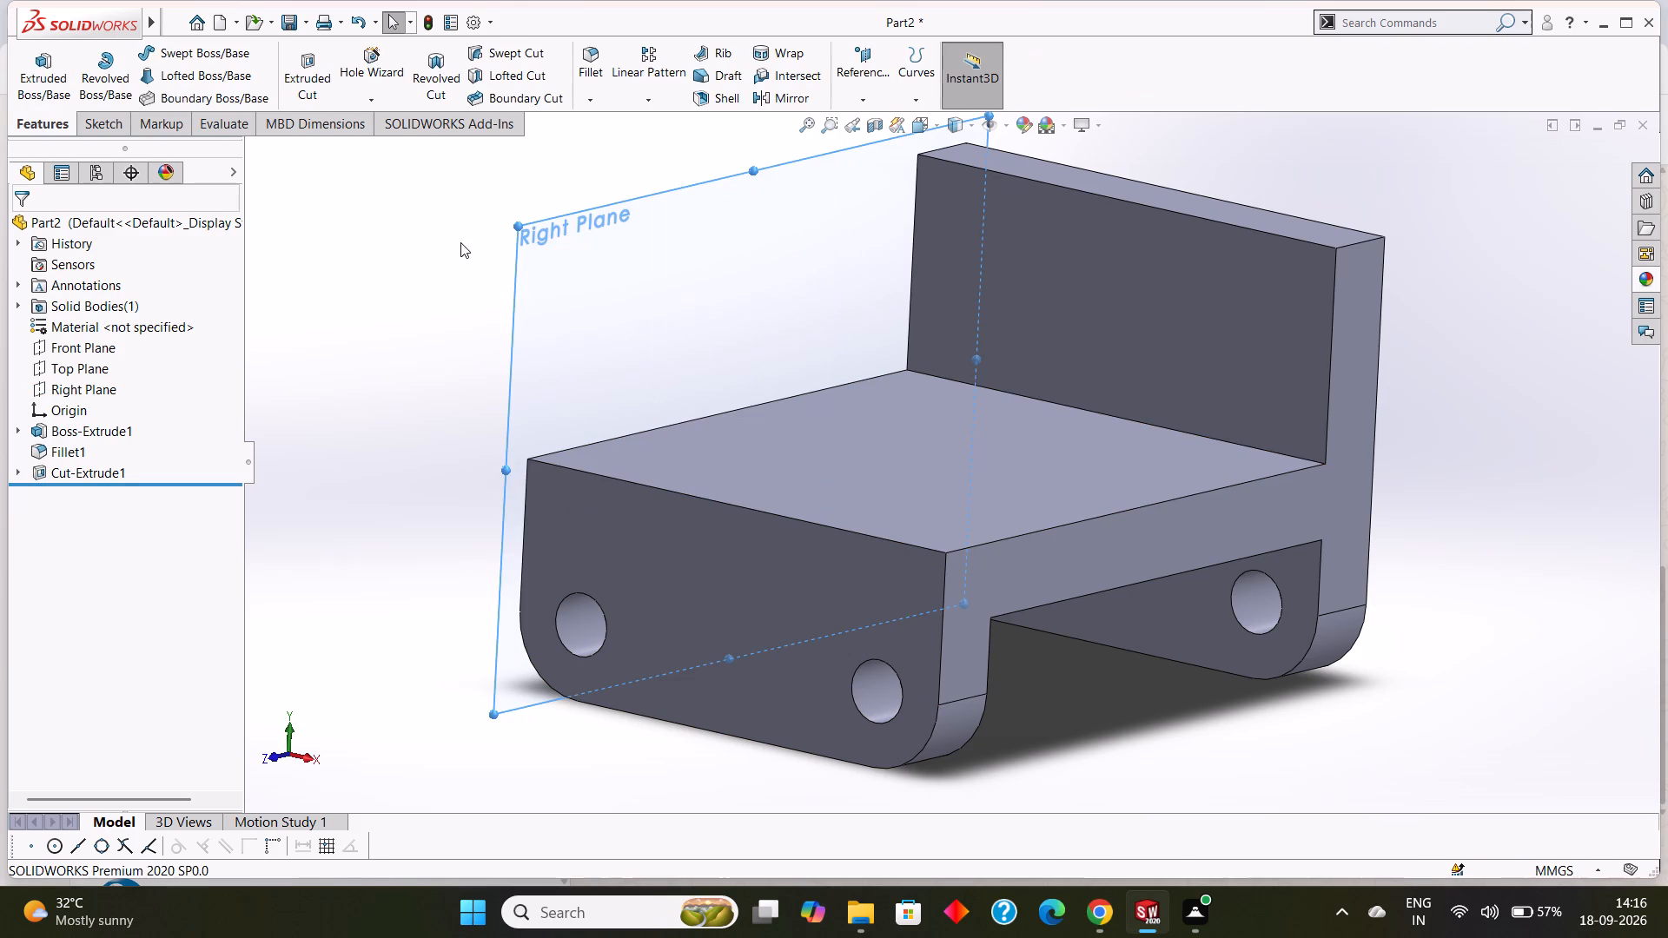
# Create a reference plane offset 41 mm from the Right Plane, through the middle of the part.
pyautogui.click(867, 91)
pyautogui.click(877, 114)
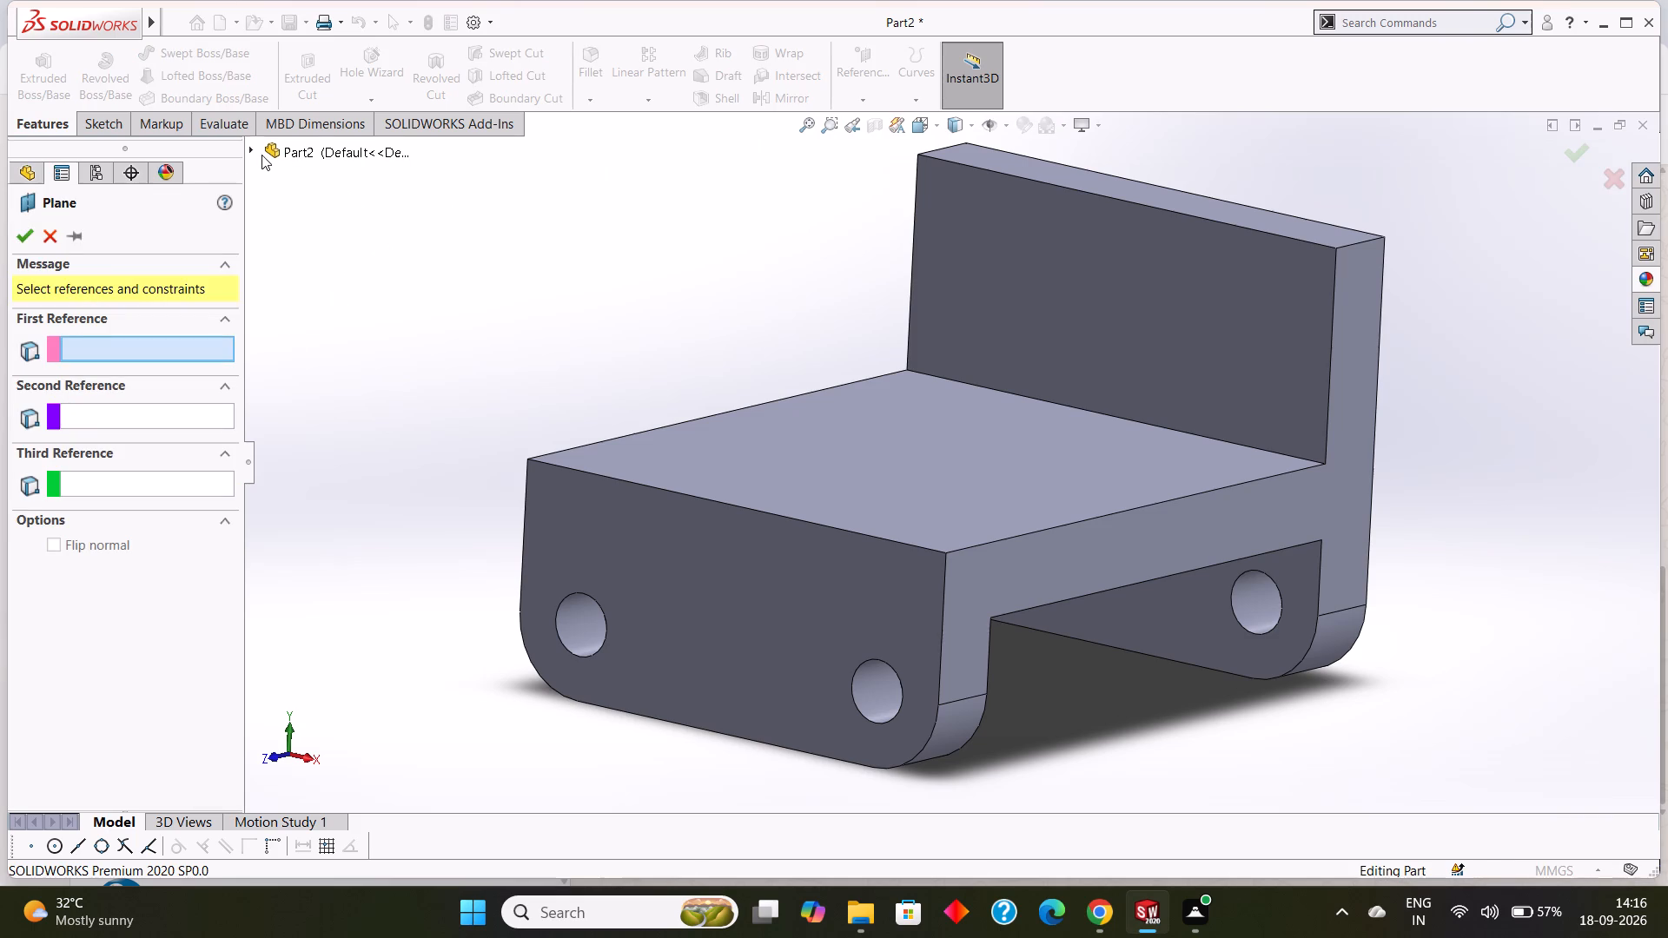
pyautogui.click(256, 149)
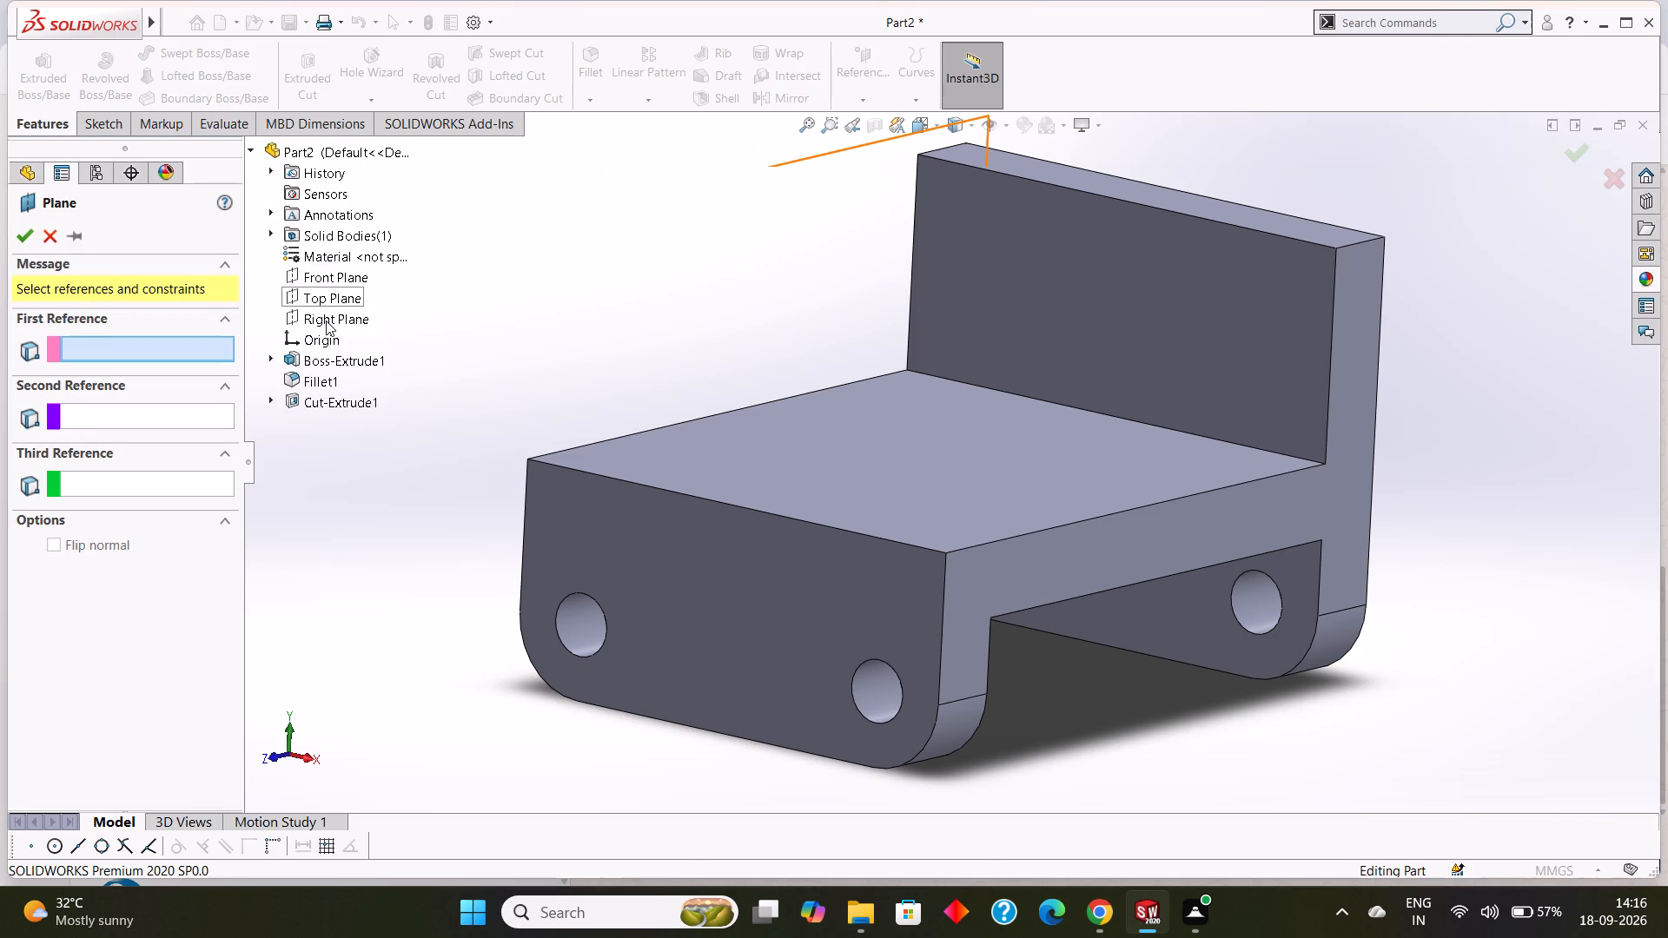
pyautogui.click(326, 320)
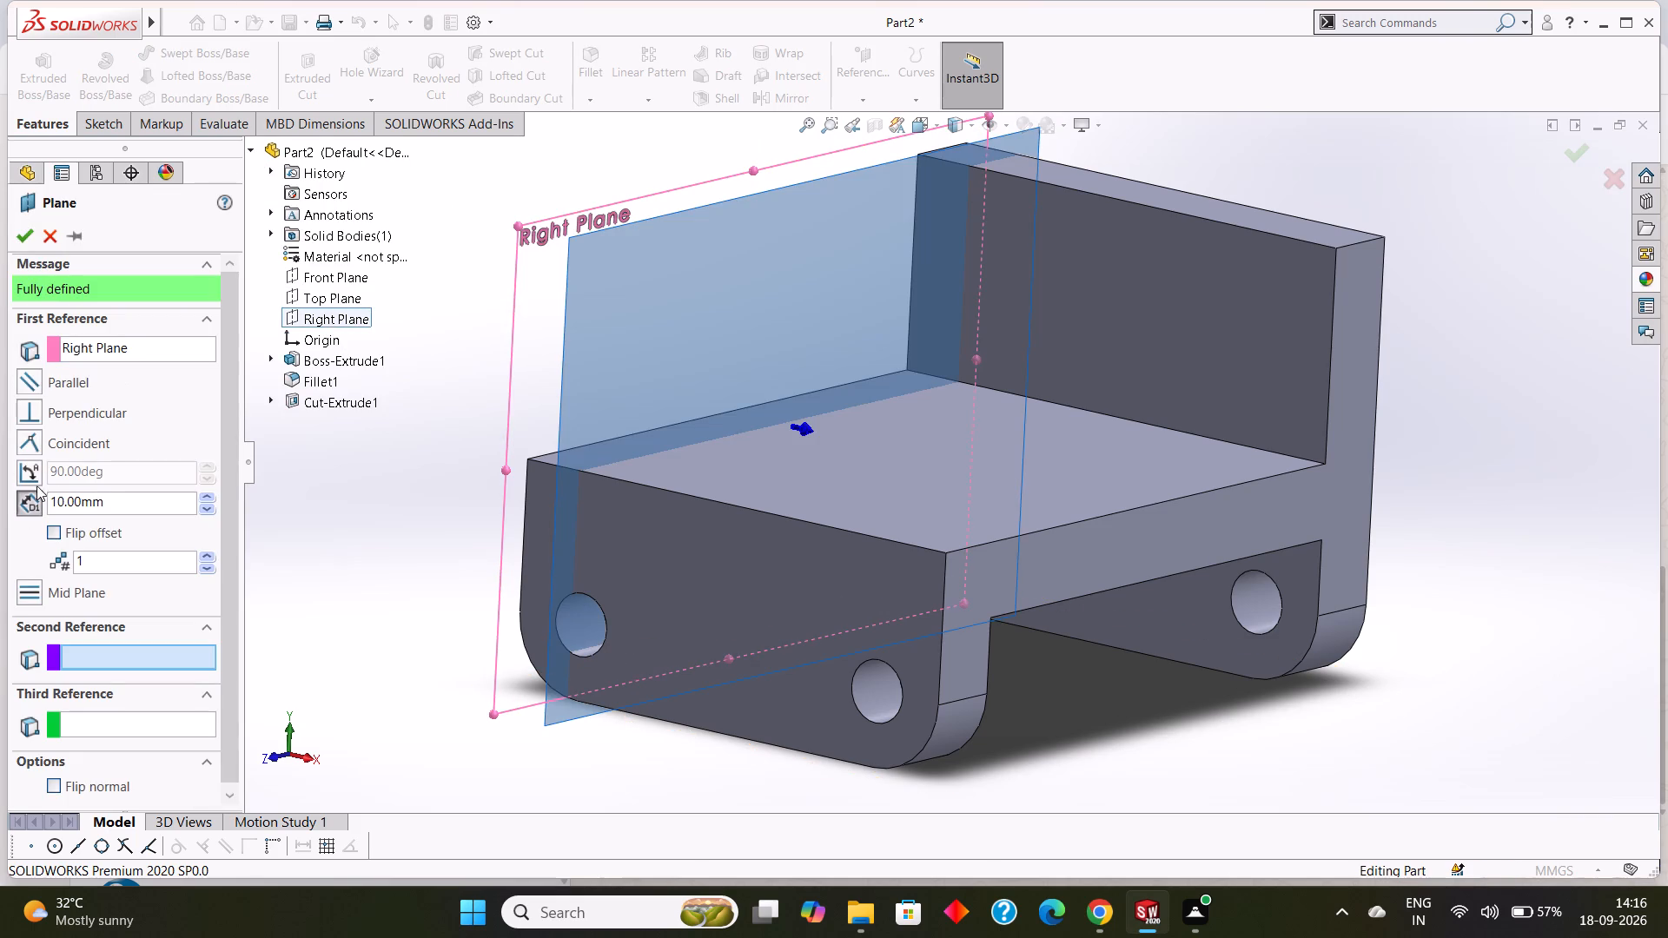
pyautogui.moveTo(156, 497); pyautogui.dragTo(27, 497)
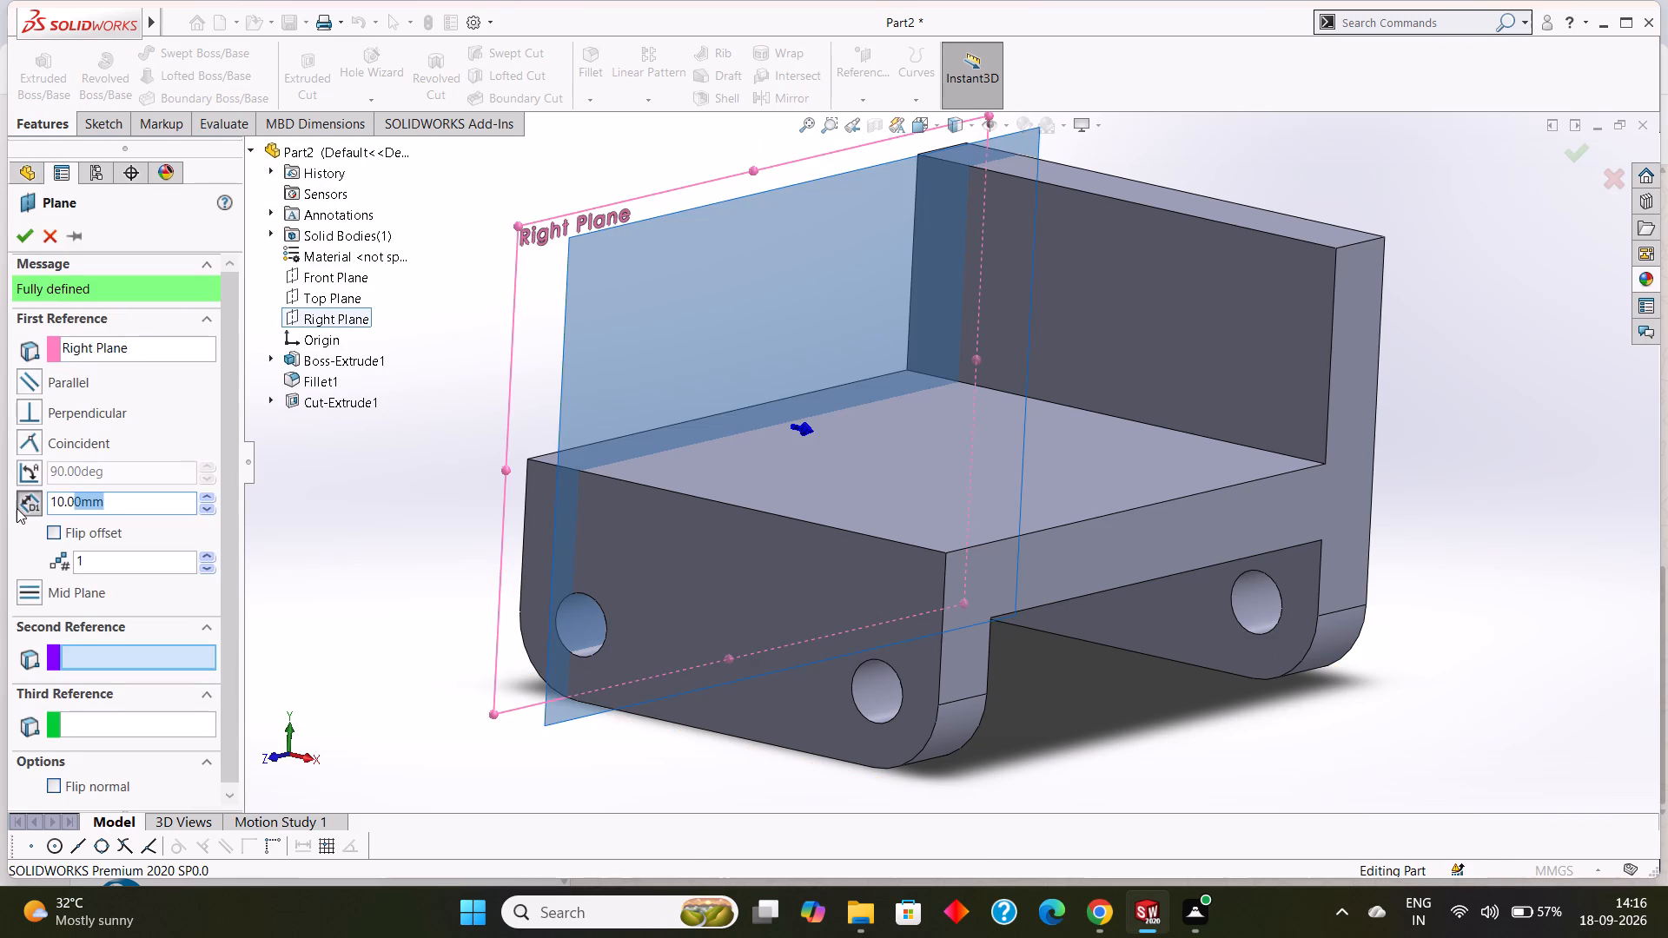
pyautogui.press('BackSpace')
pyautogui.write('41')
pyautogui.press('Return')
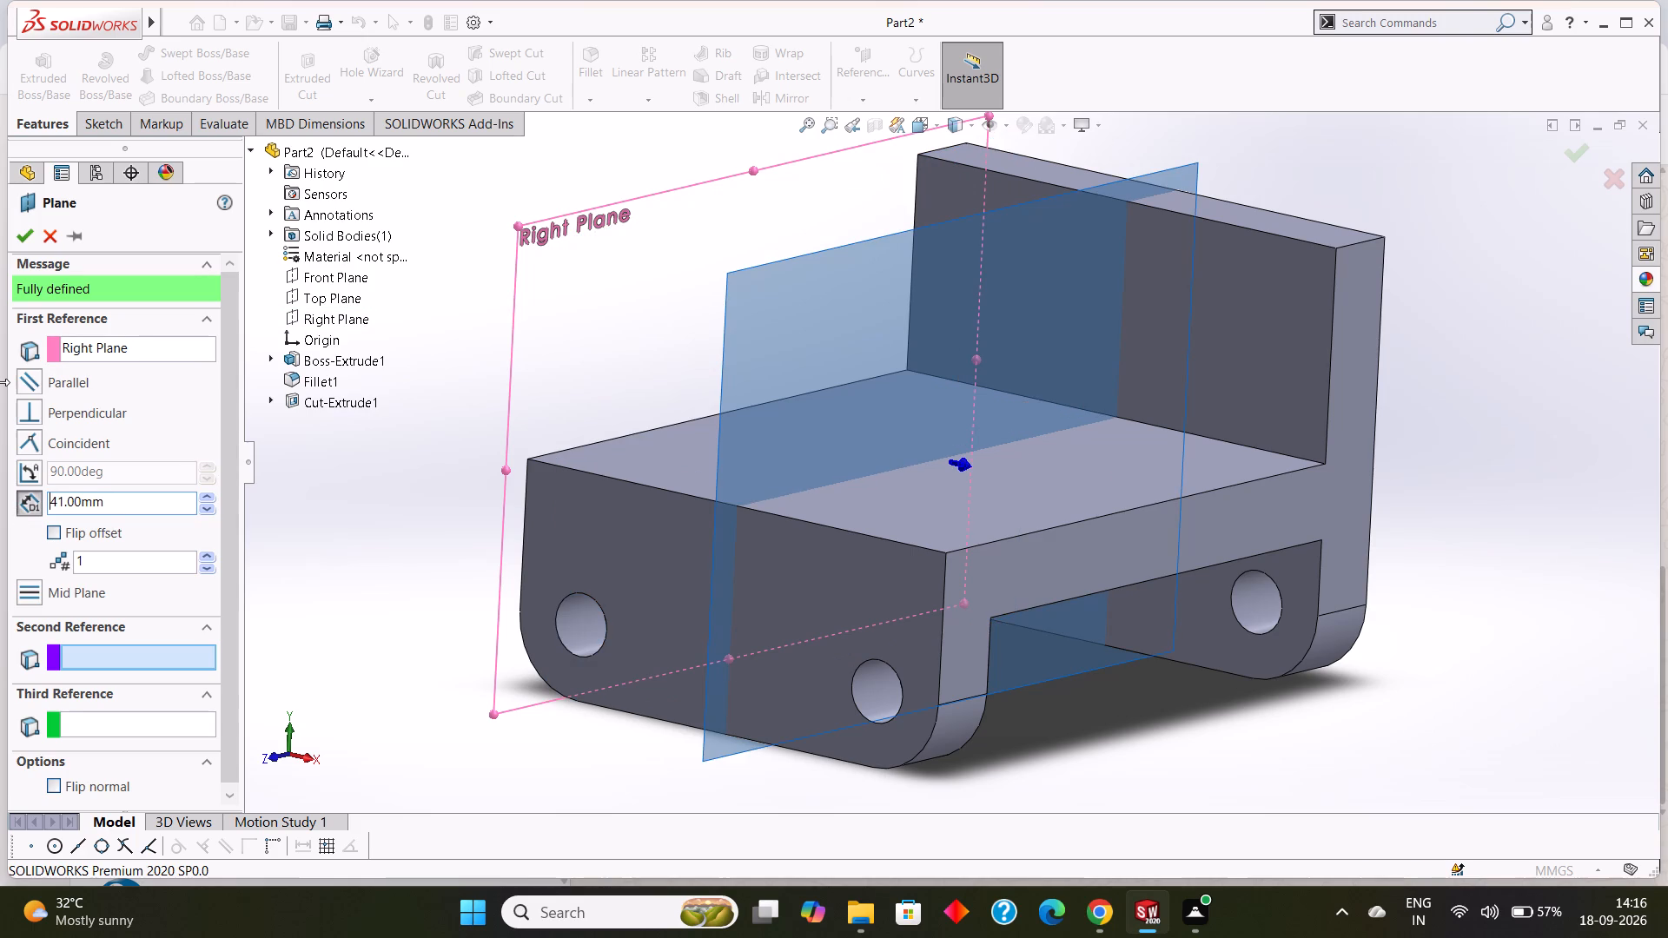
pyautogui.click(26, 226)
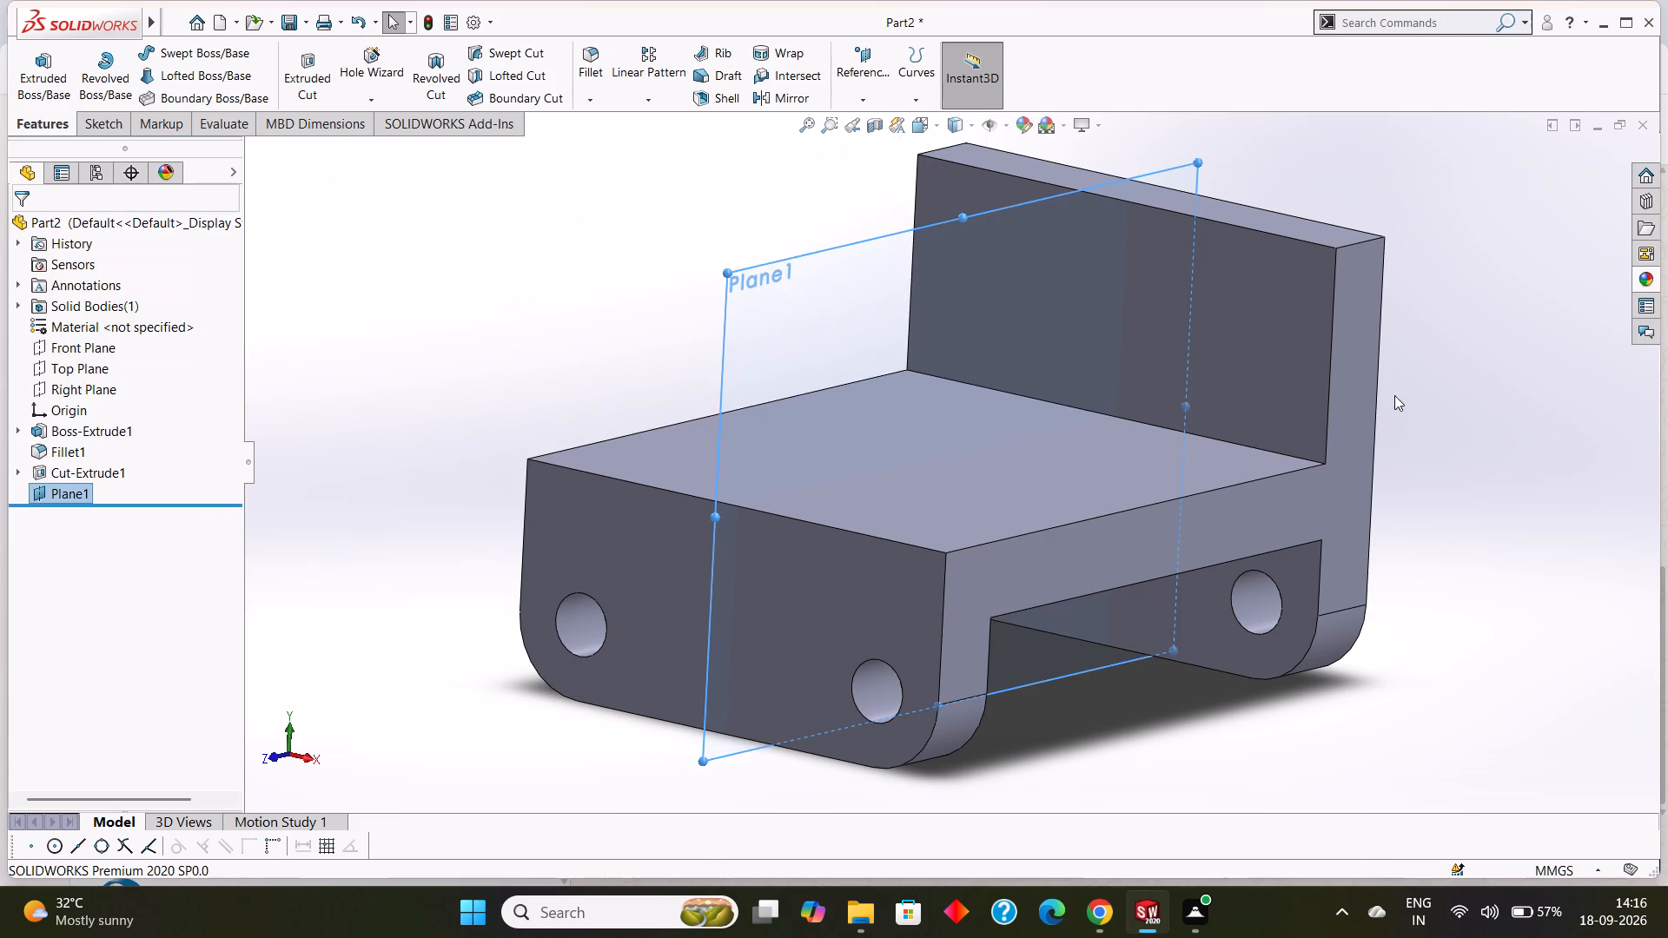
pyautogui.click(1469, 347)
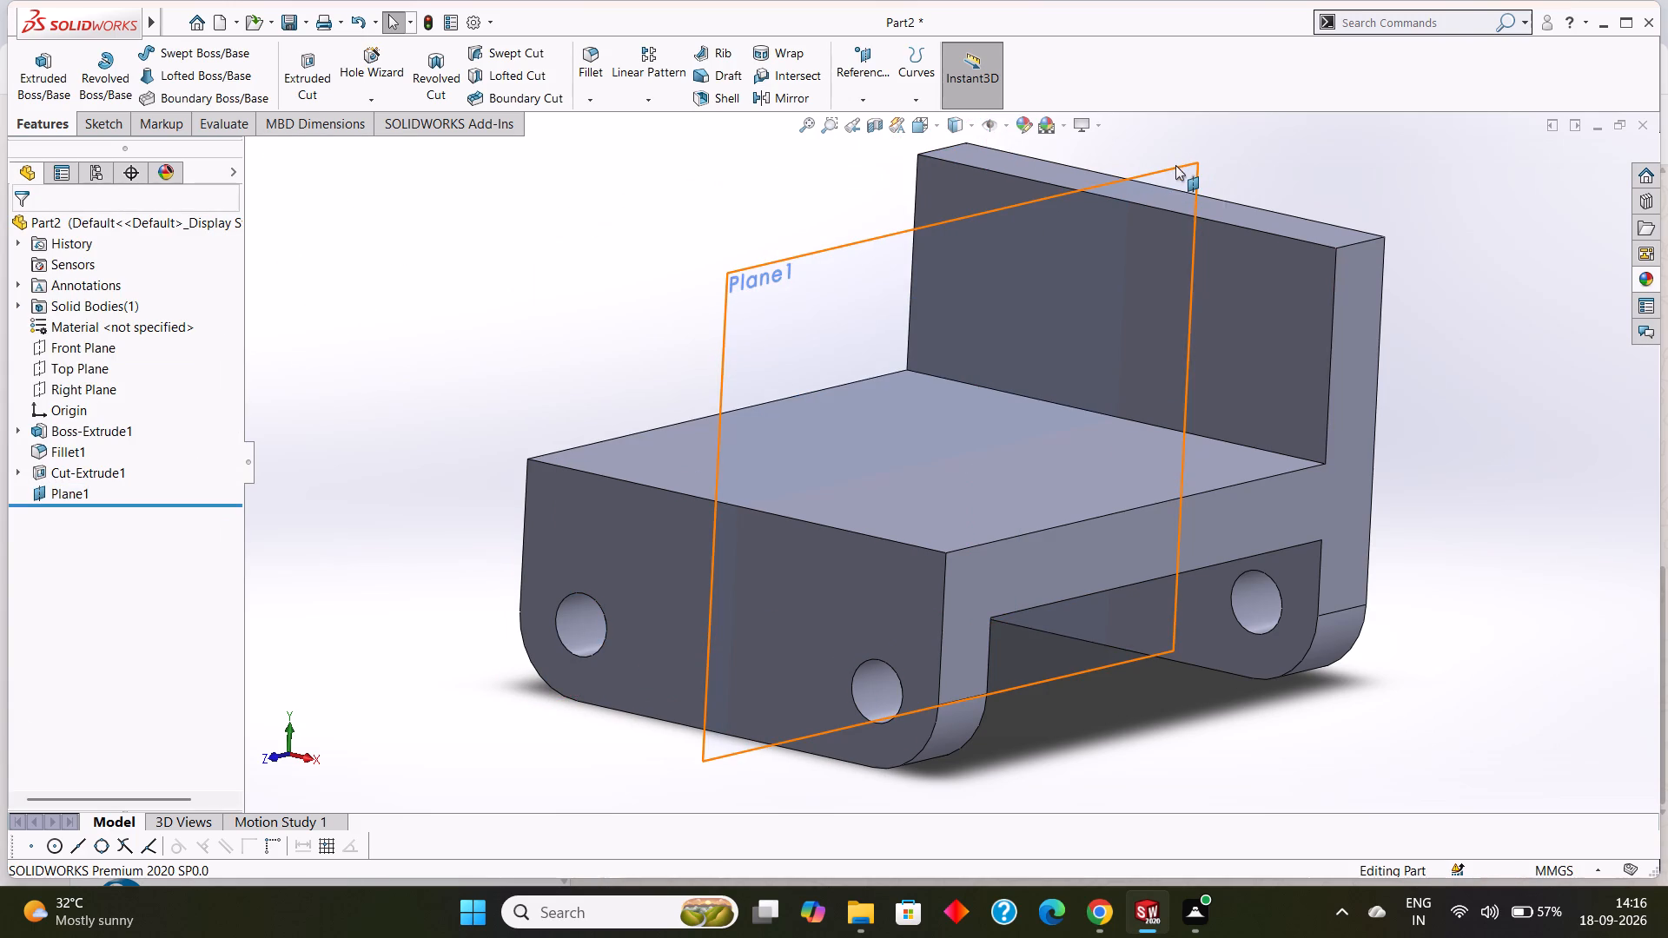
# Open a new sketch on the 41 mm offset plane, oriented normal to it.
pyautogui.click(1175, 165)
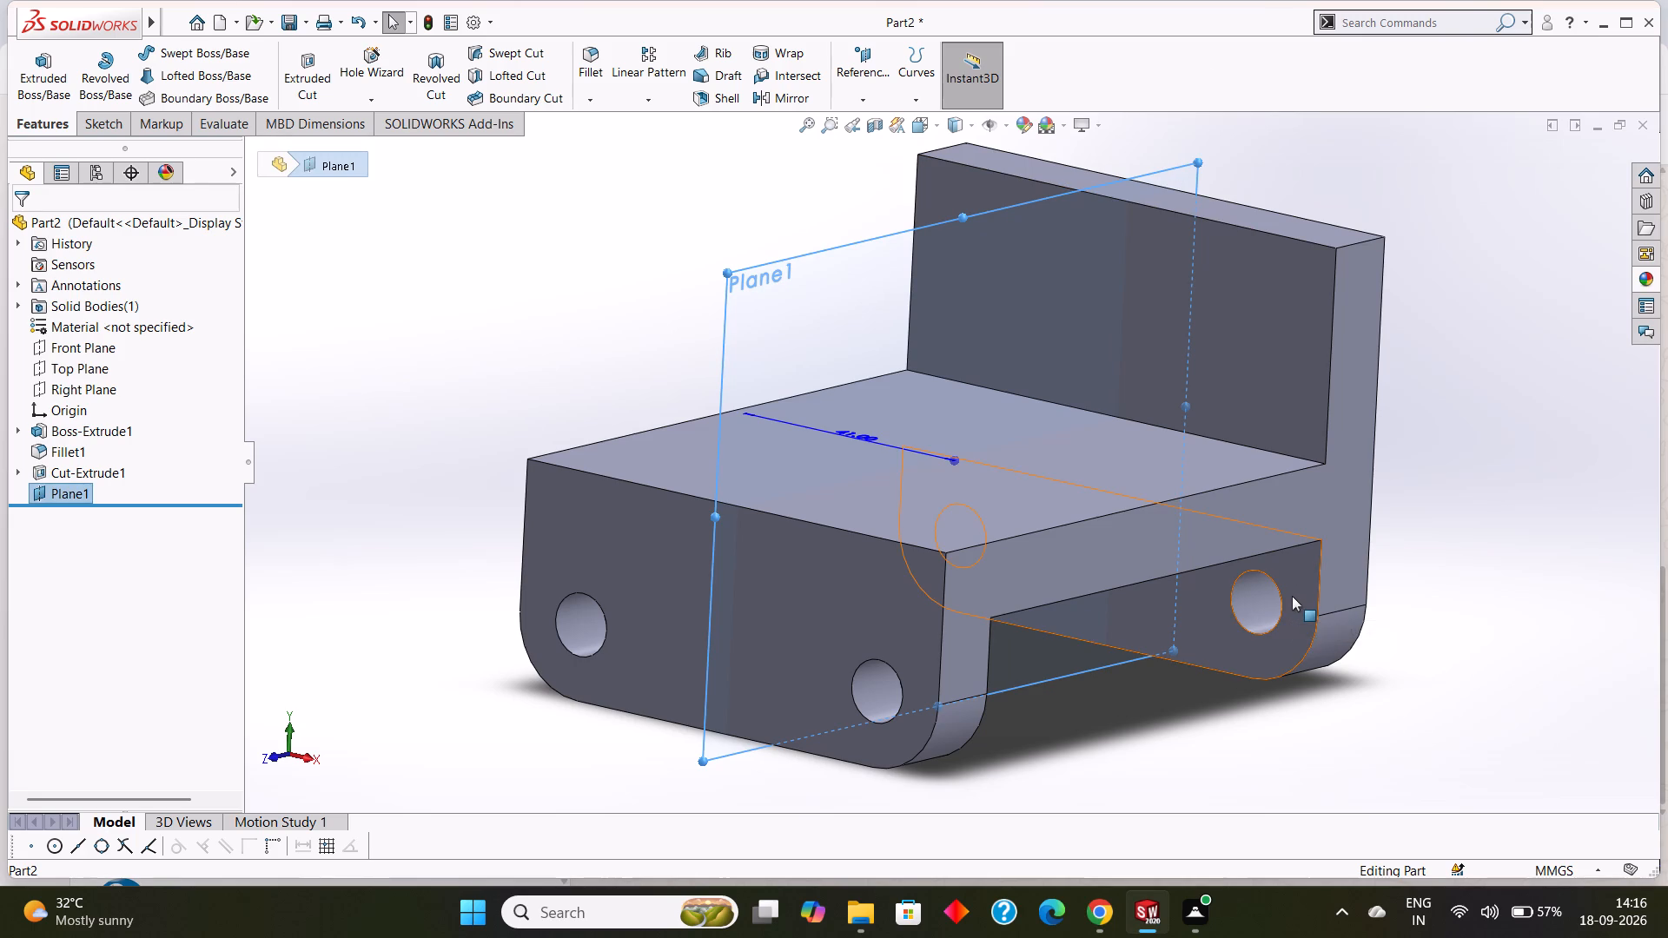
pyautogui.hotkey('ctrl', '8')
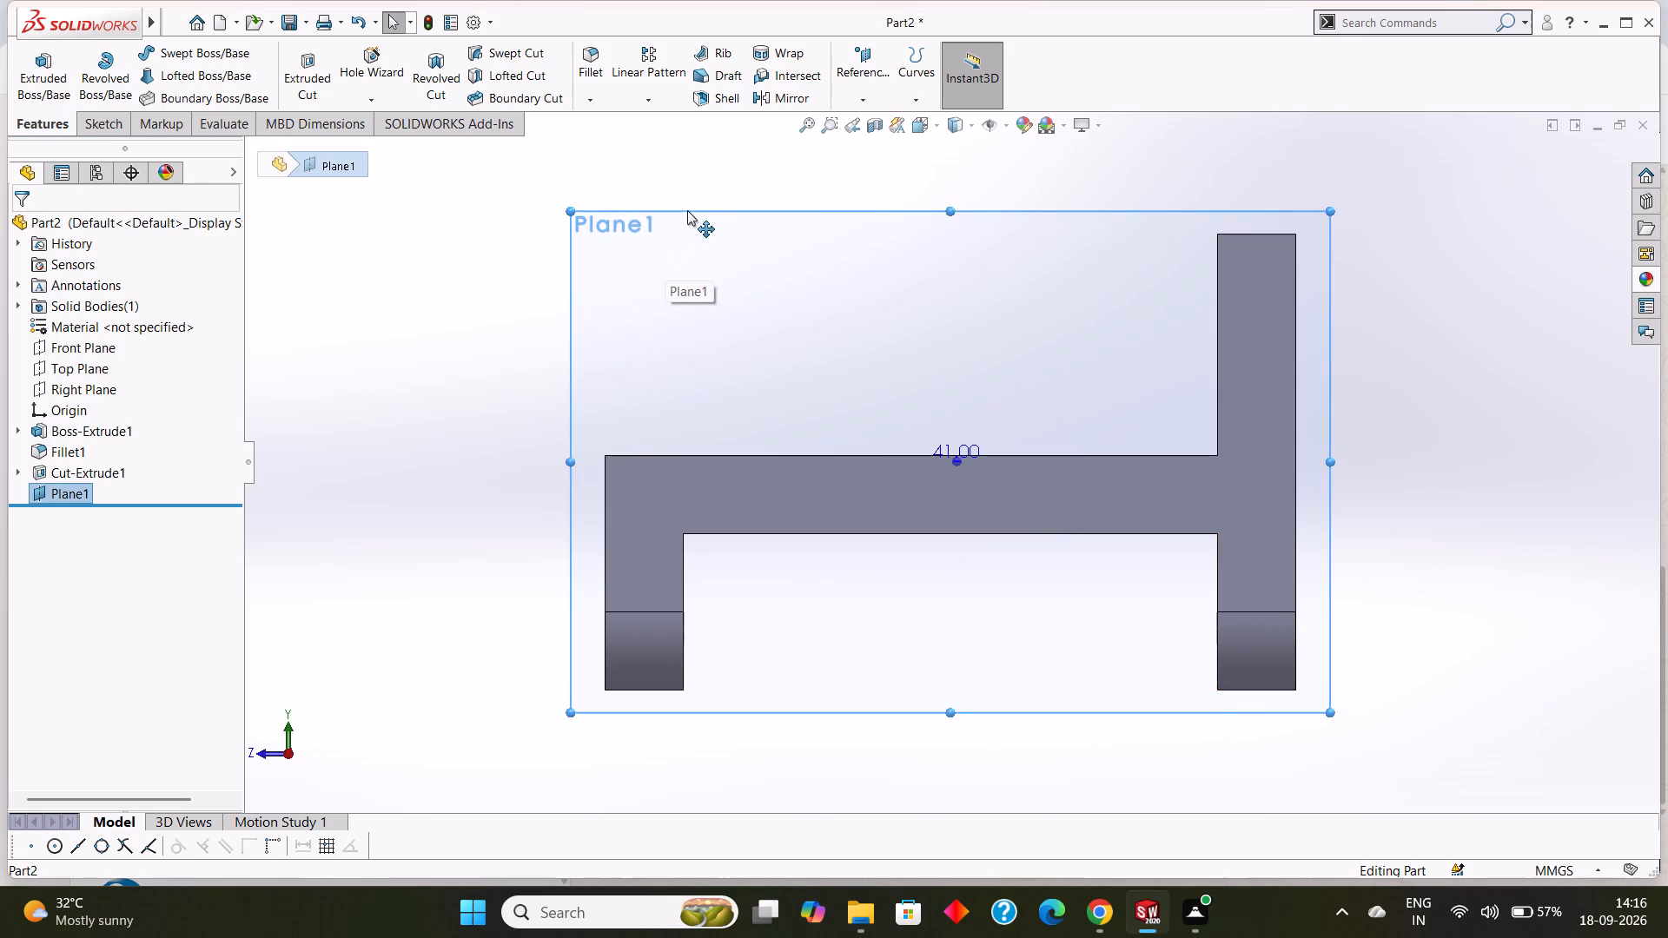
pyautogui.rightClick(687, 208)
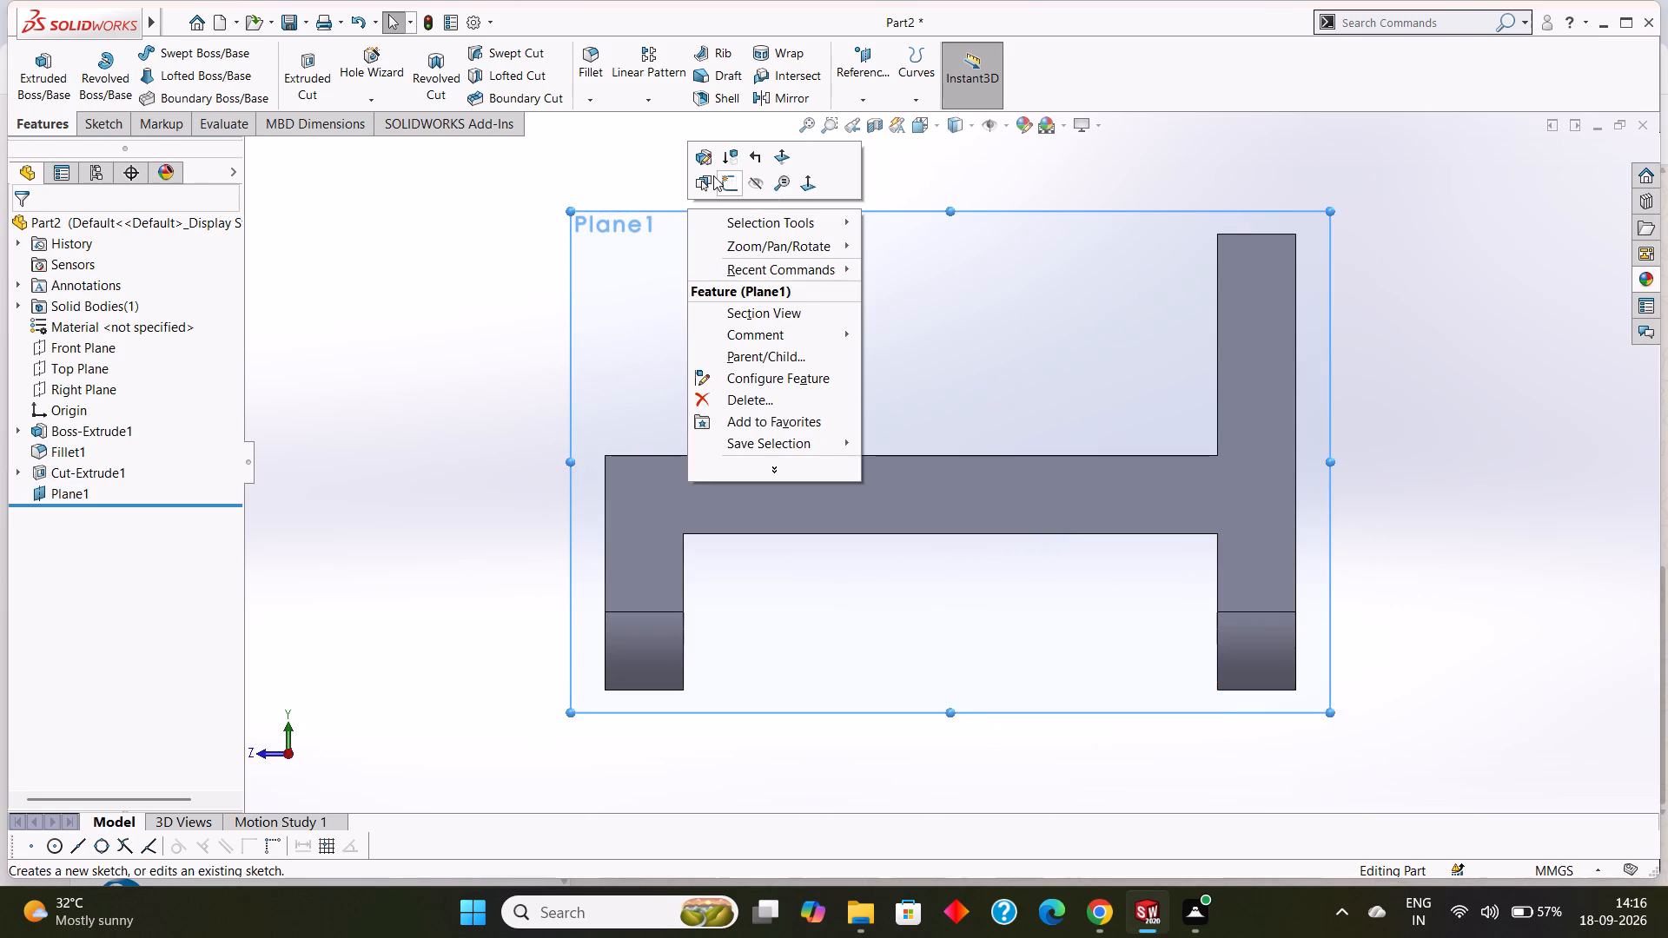
pyautogui.click(726, 182)
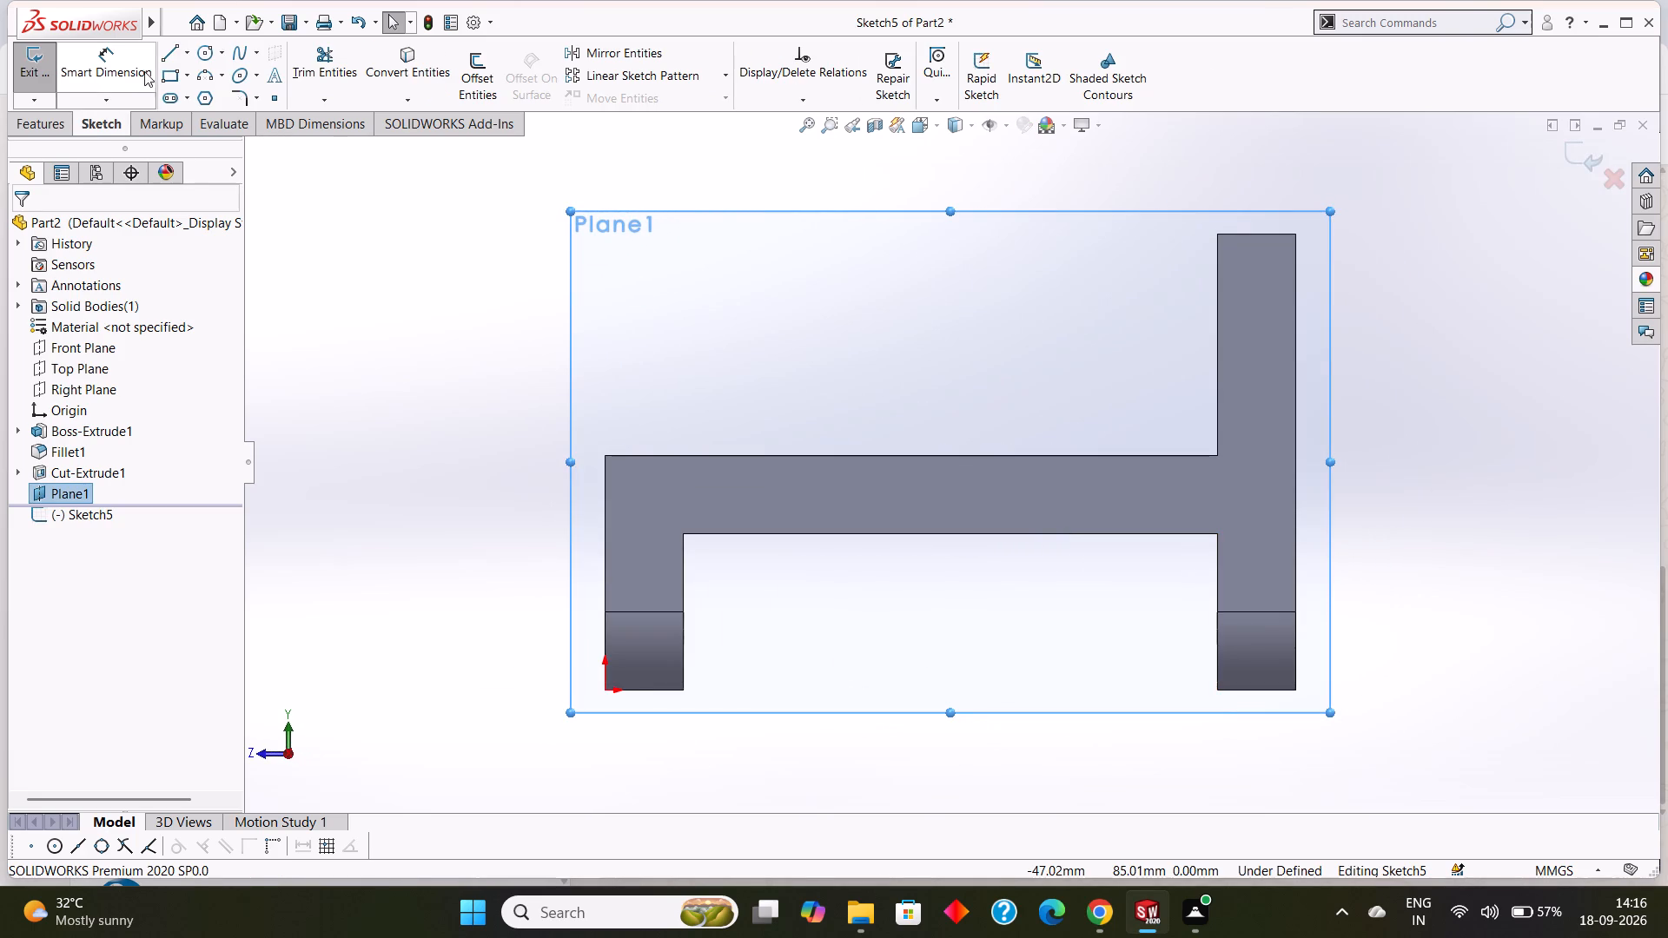
# Sketch a sloping line about 100 mm long from the upright's inner top corner to the base's far upper corner.
pyautogui.click(164, 50)
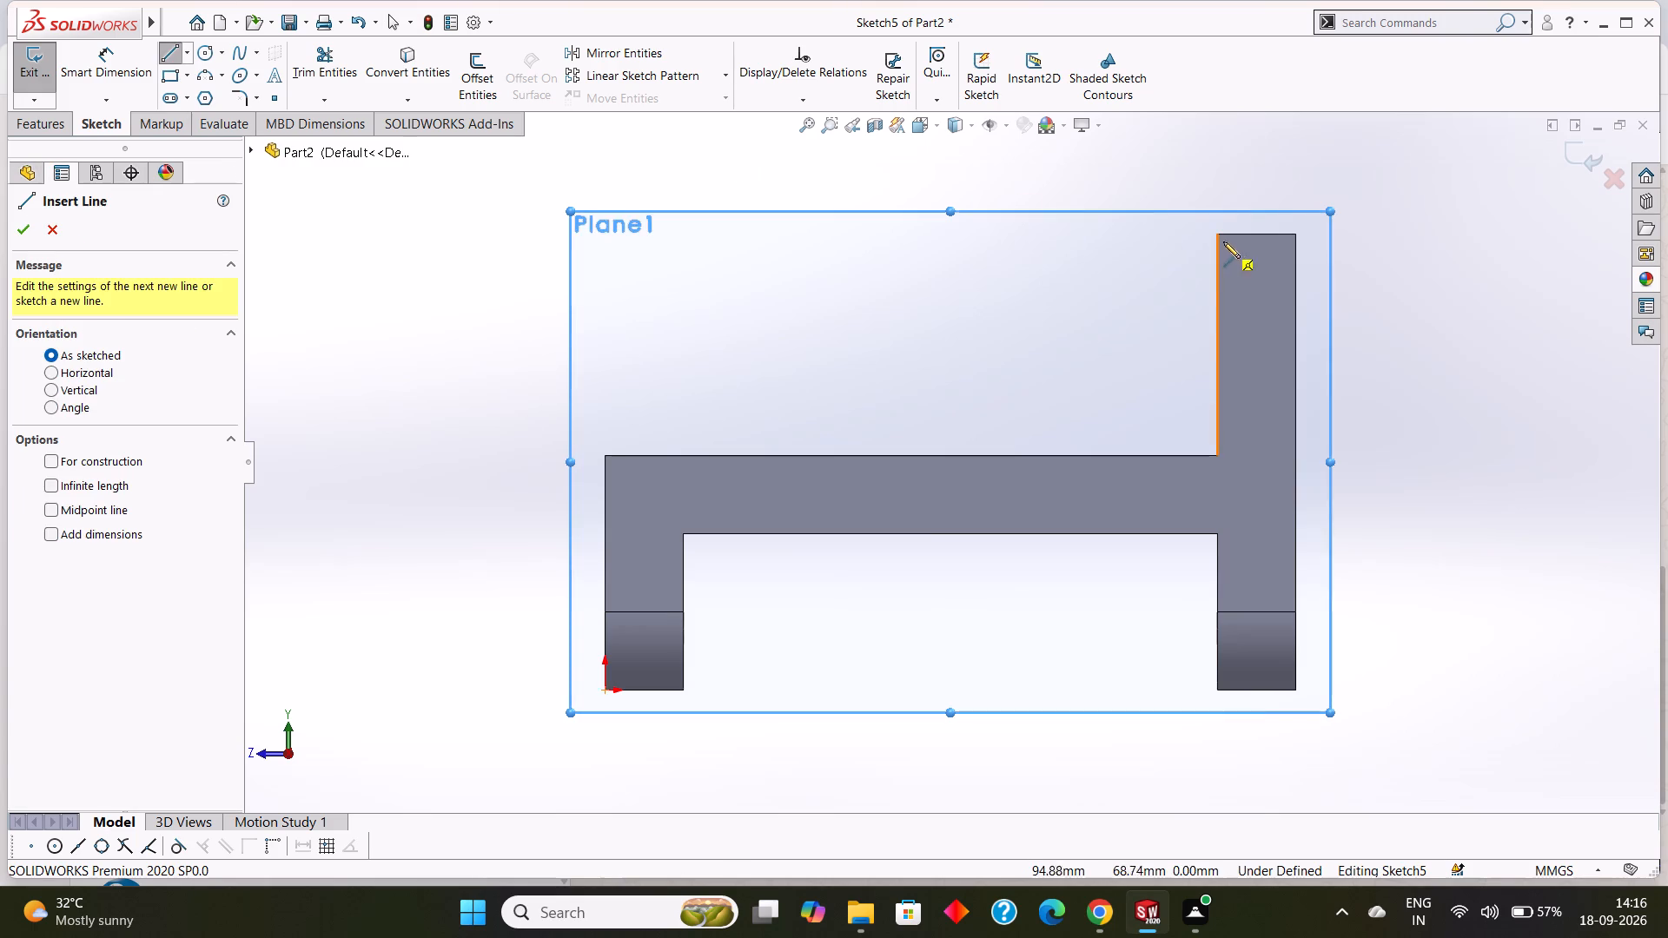
pyautogui.click(1215, 234)
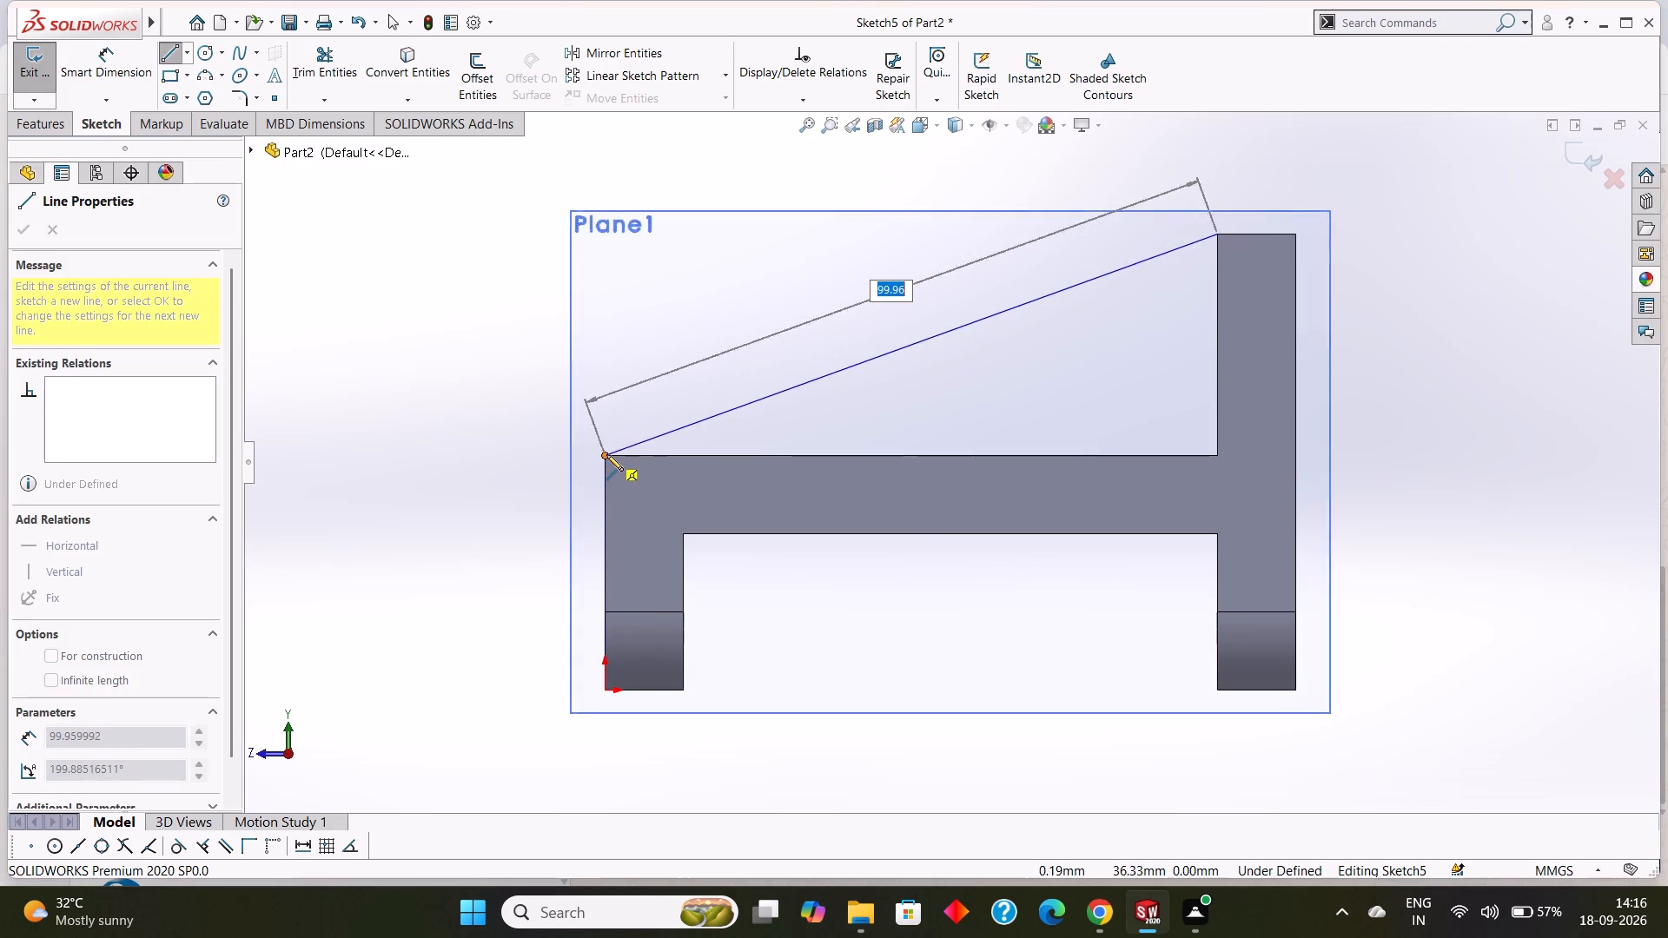
pyautogui.click(606, 455)
pyautogui.rightClick(454, 344)
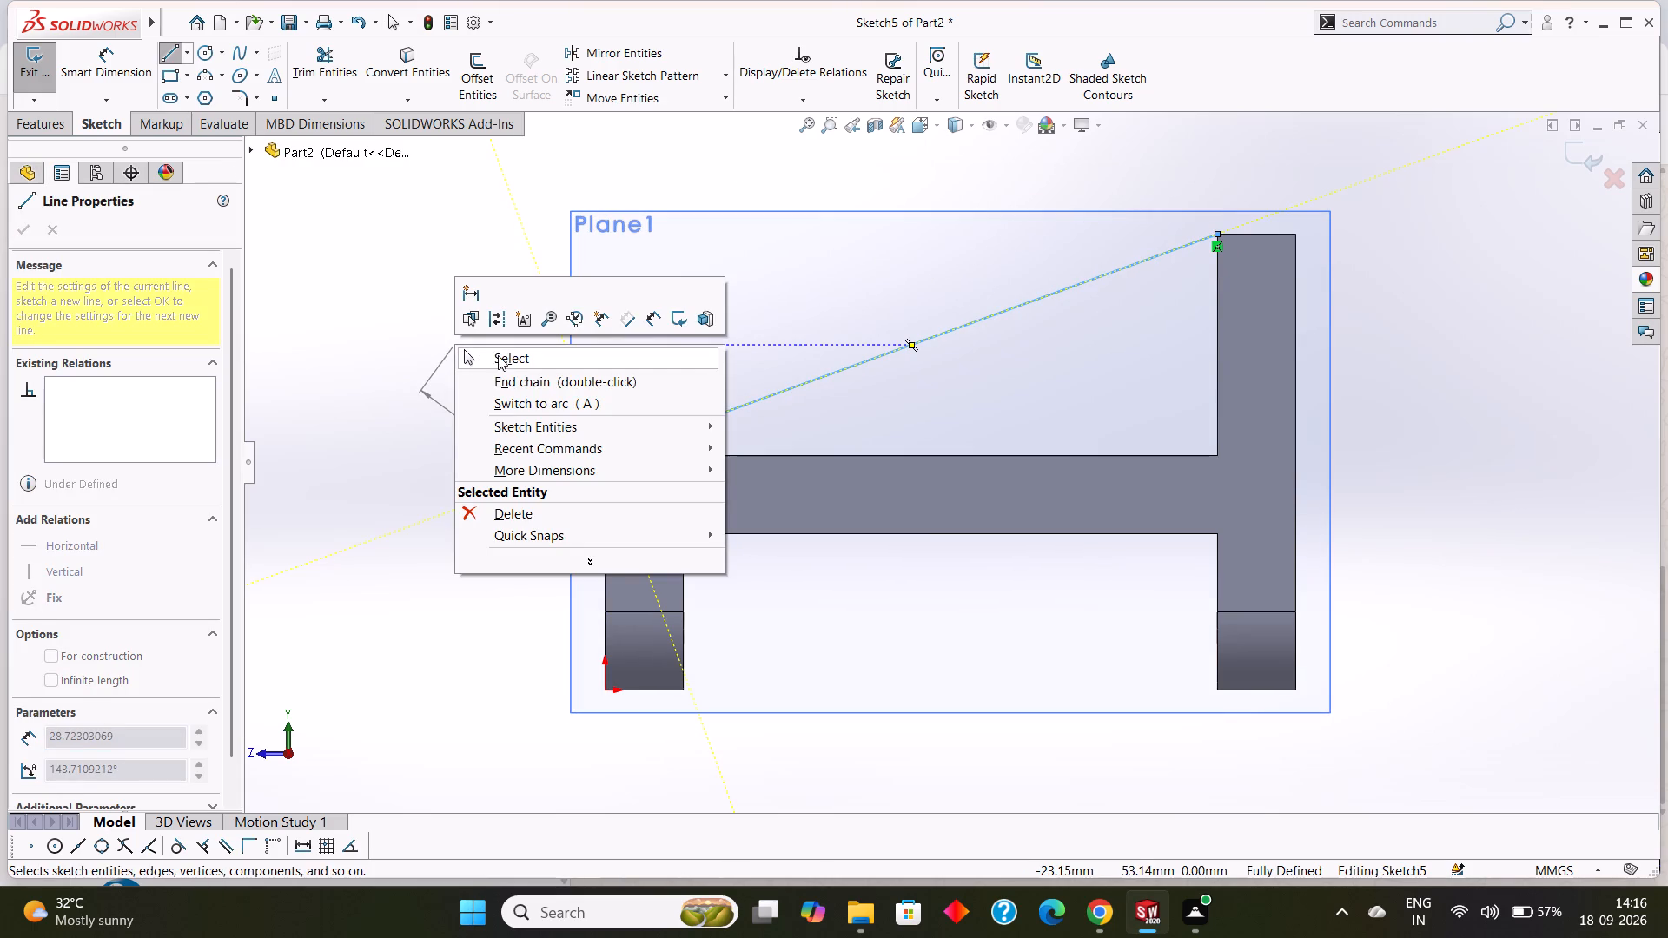
pyautogui.click(498, 355)
# Hide the 41 mm offset plane, Plane1.
pyautogui.moveTo(365, 378); pyautogui.dragTo(399, 417, button='middle')
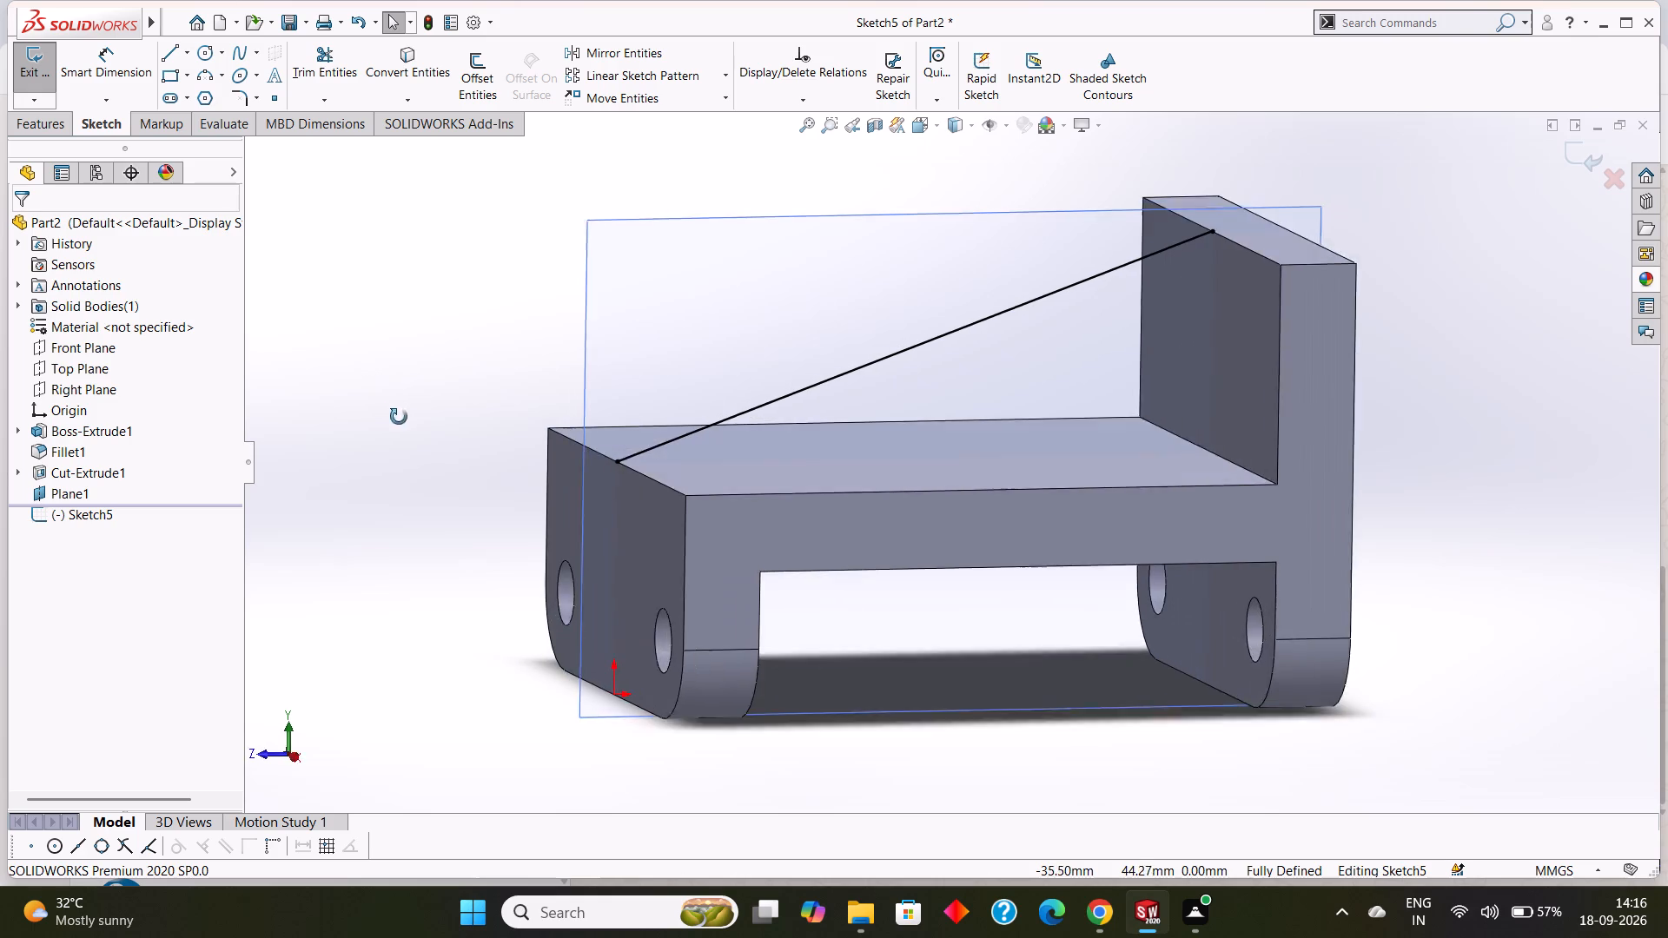
pyautogui.moveTo(399, 417); pyautogui.dragTo(409, 432, button='middle')
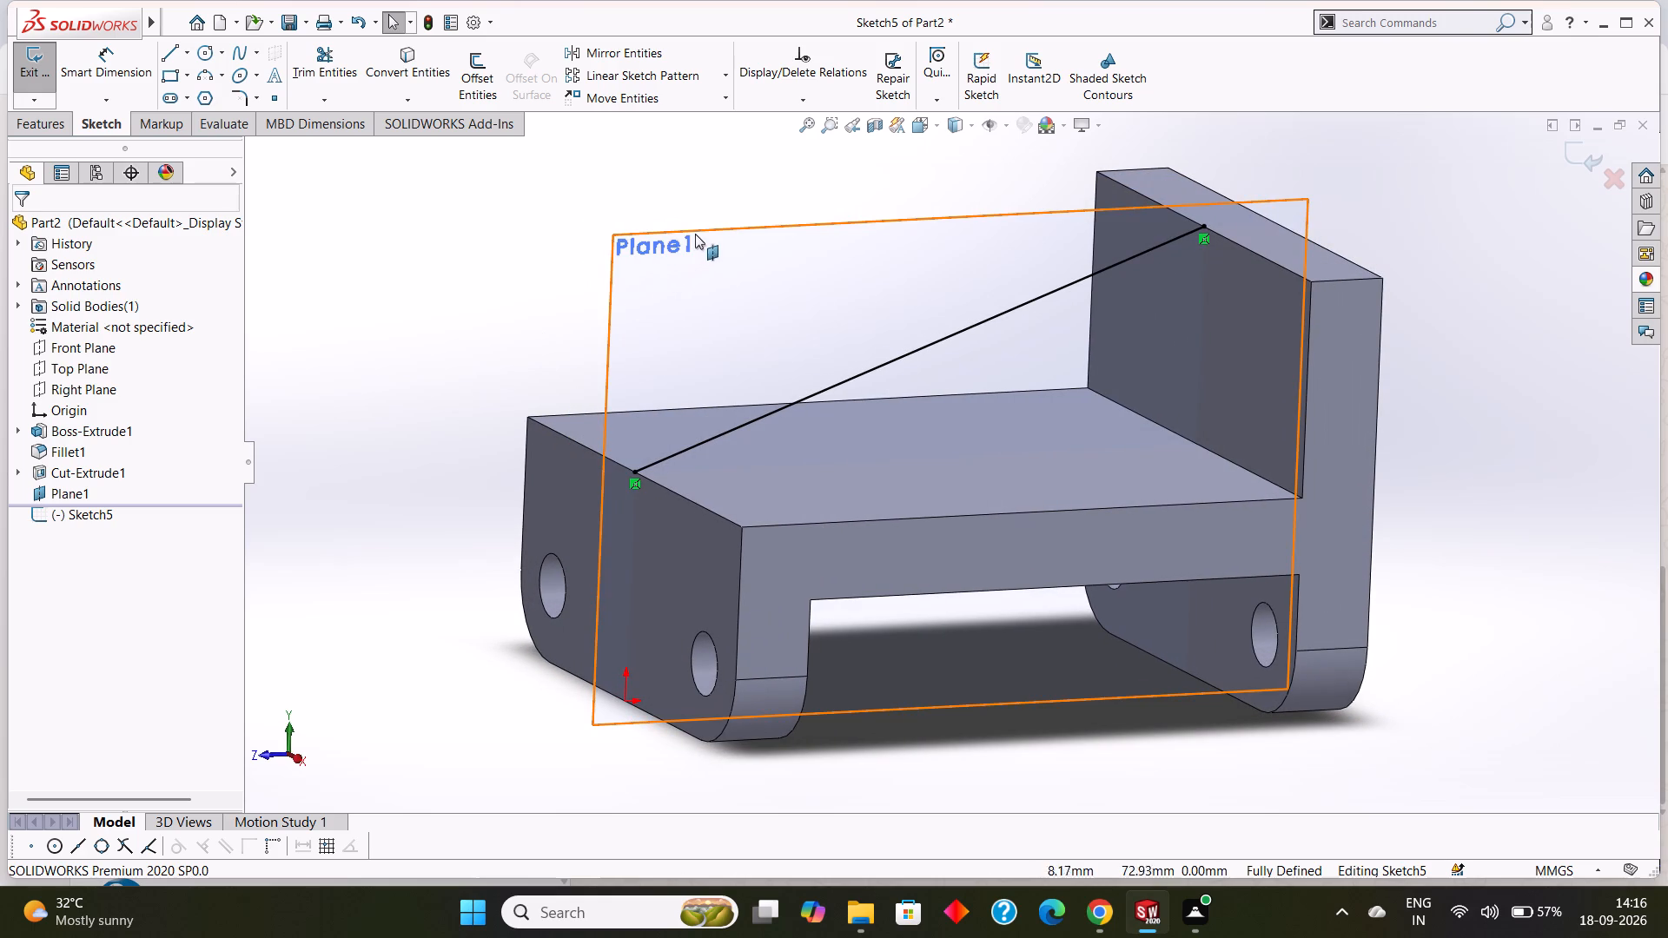
pyautogui.rightClick(712, 228)
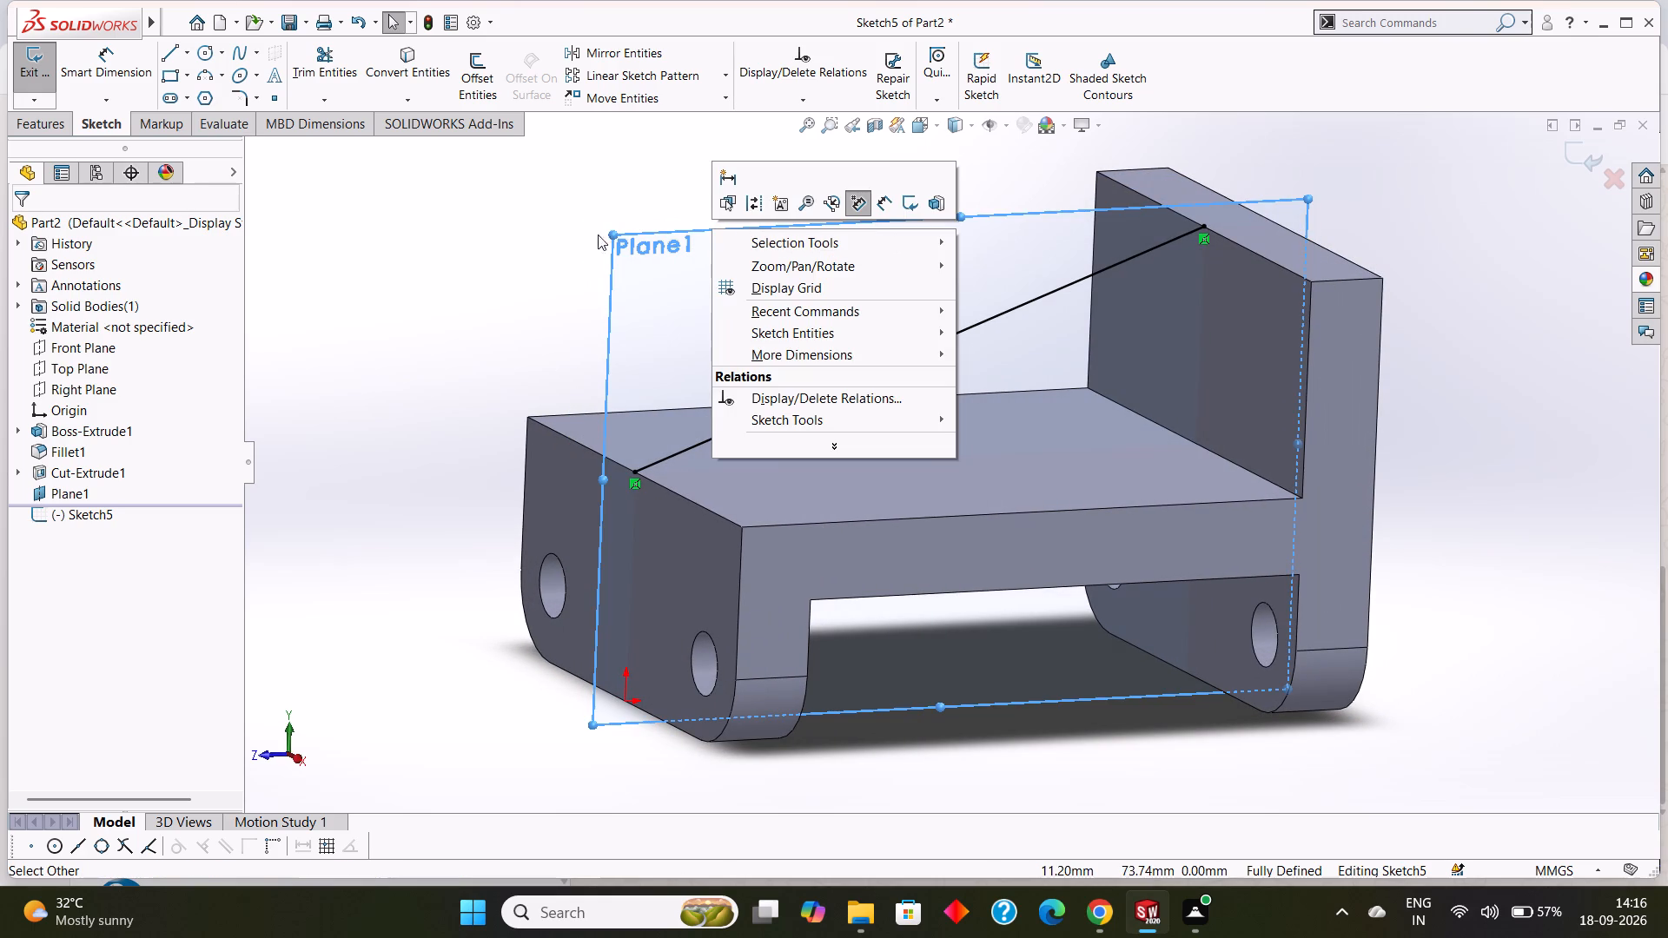
pyautogui.click(493, 202)
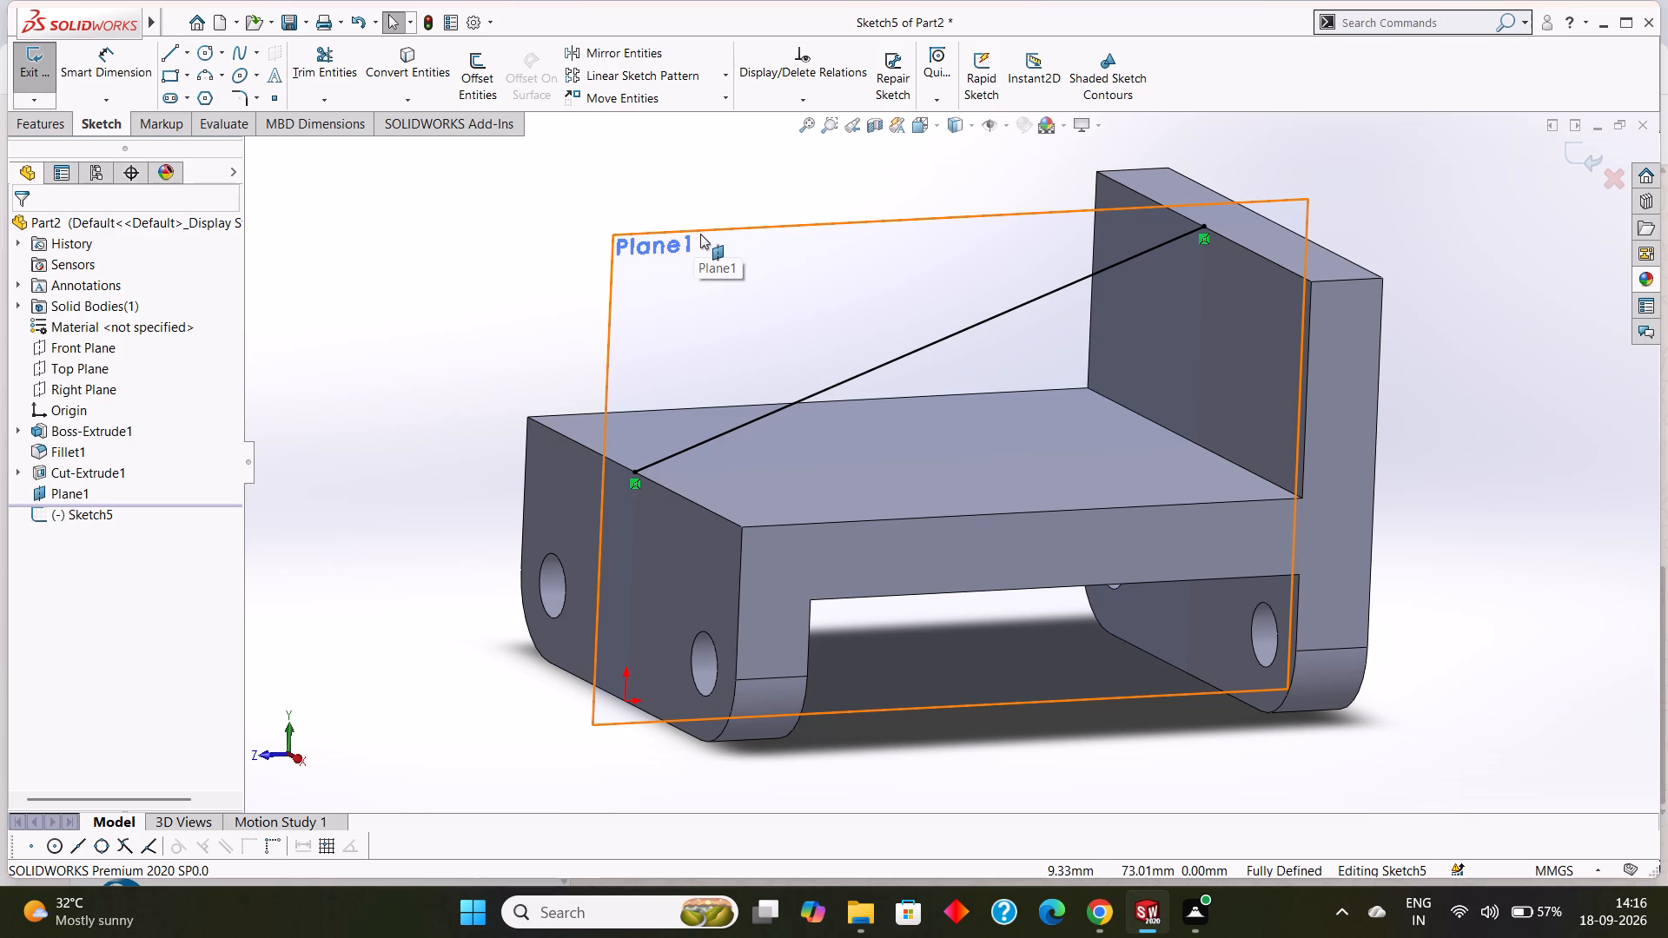
pyautogui.click(89, 489)
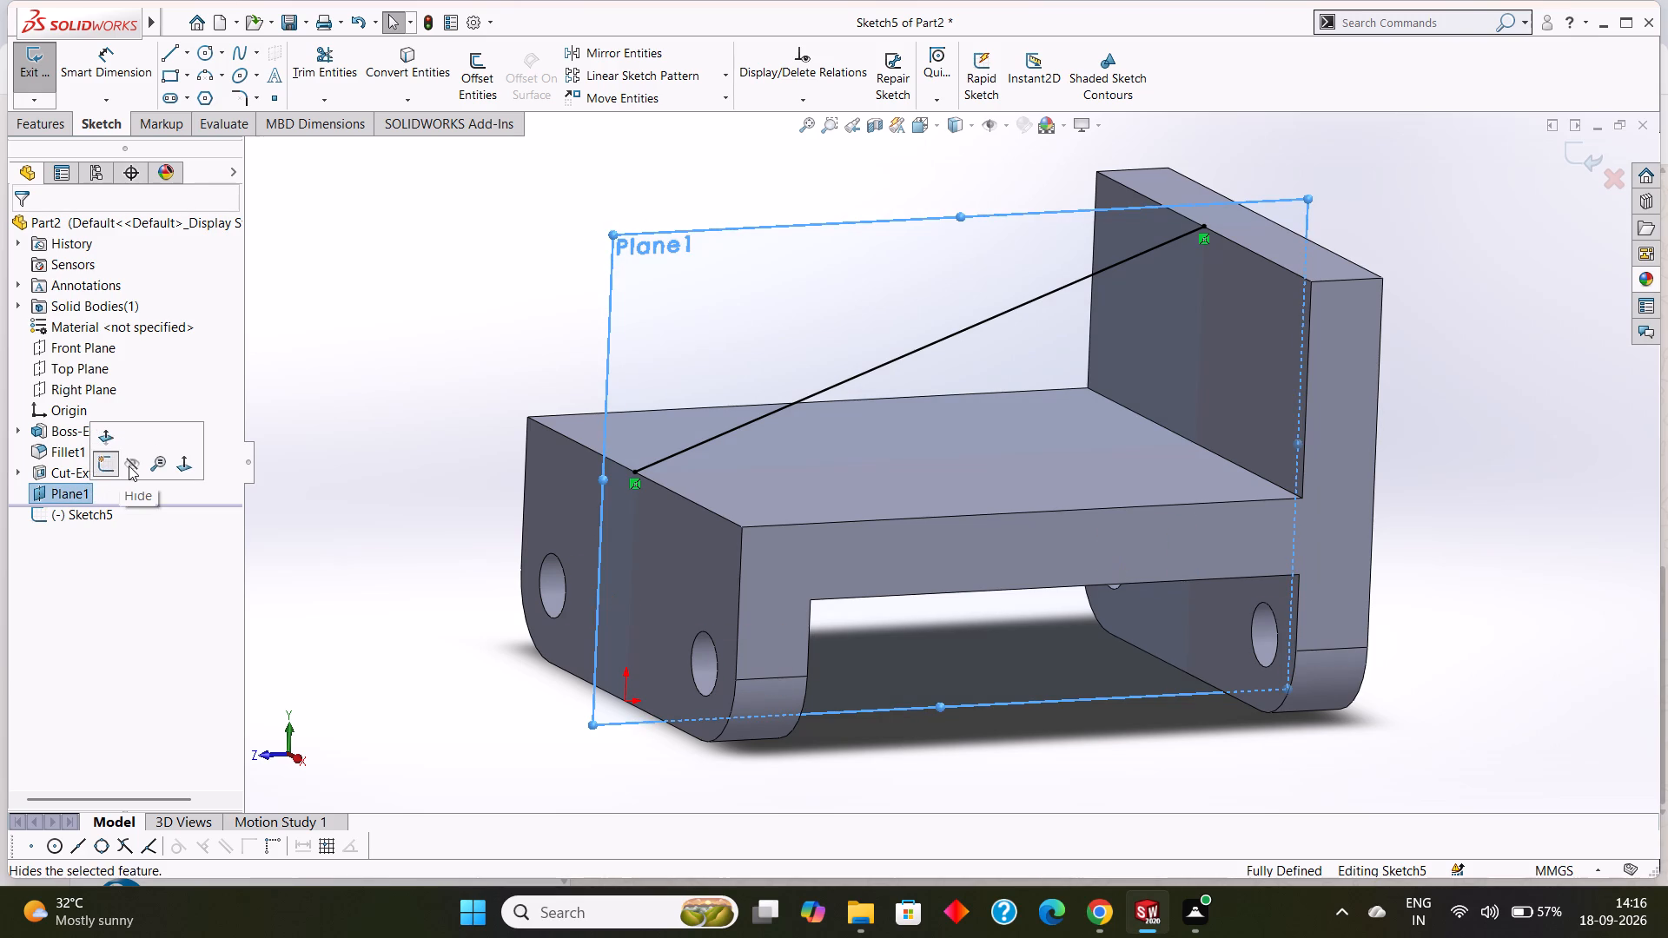
pyautogui.click(129, 466)
pyautogui.click(387, 379)
# Create a rib from the sloping line, 12 mm thick on both sides, with the material side flipped towards the part.
pyautogui.moveTo(629, 253); pyautogui.dragTo(657, 284, button='middle')
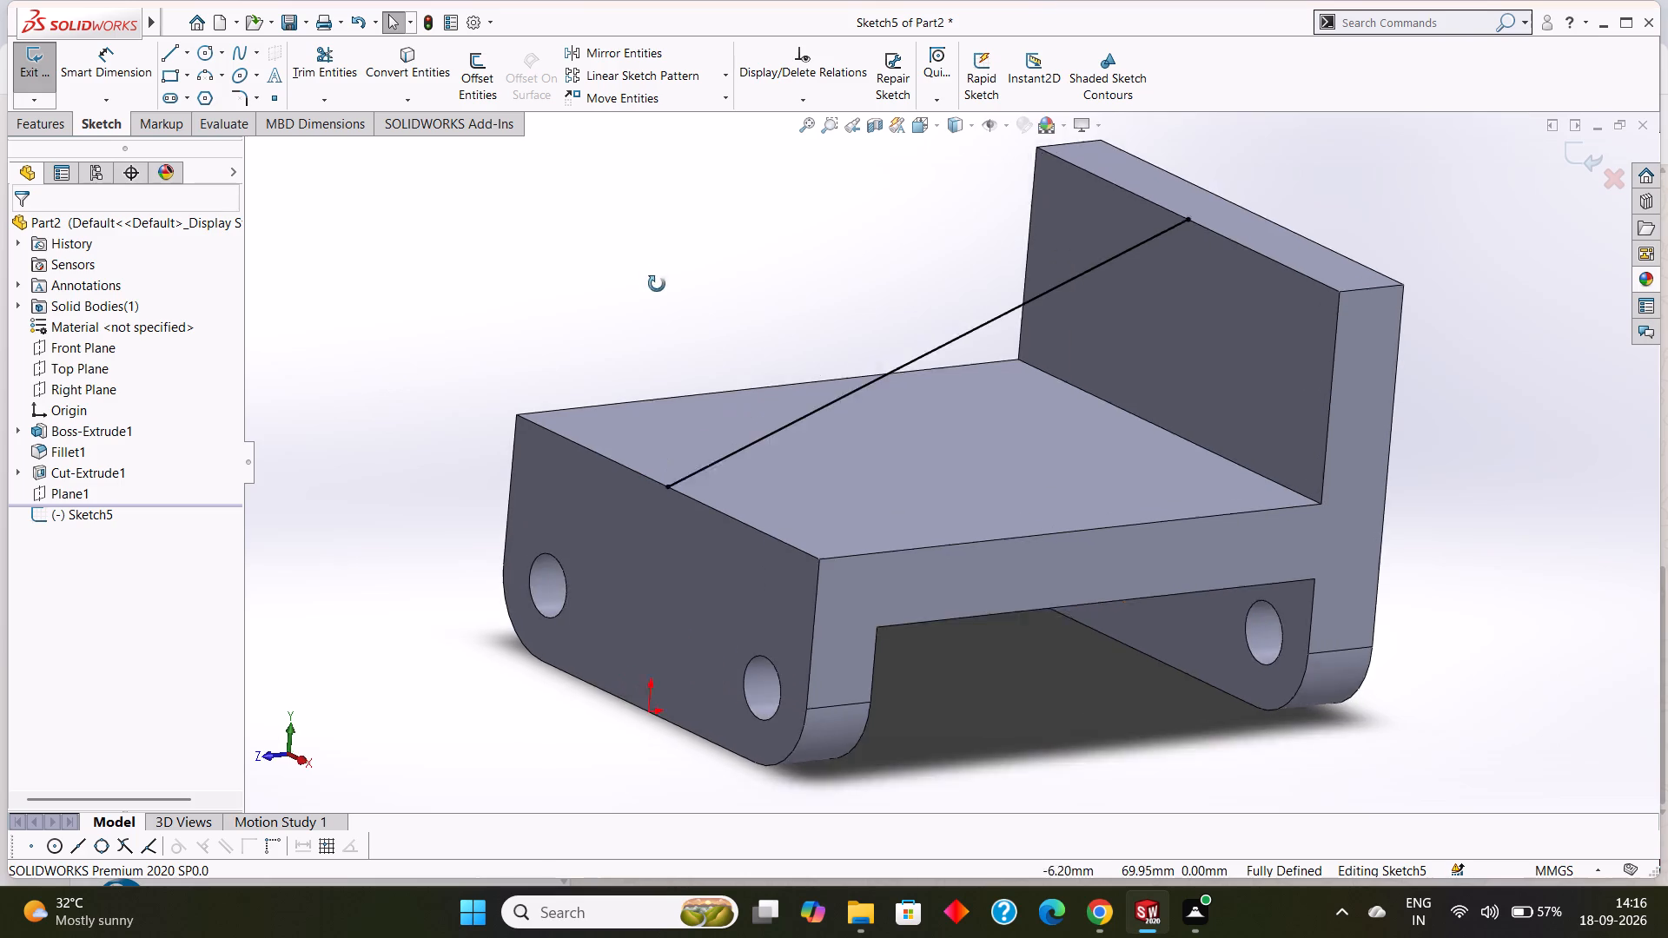
pyautogui.moveTo(657, 284); pyautogui.dragTo(670, 310, button='middle')
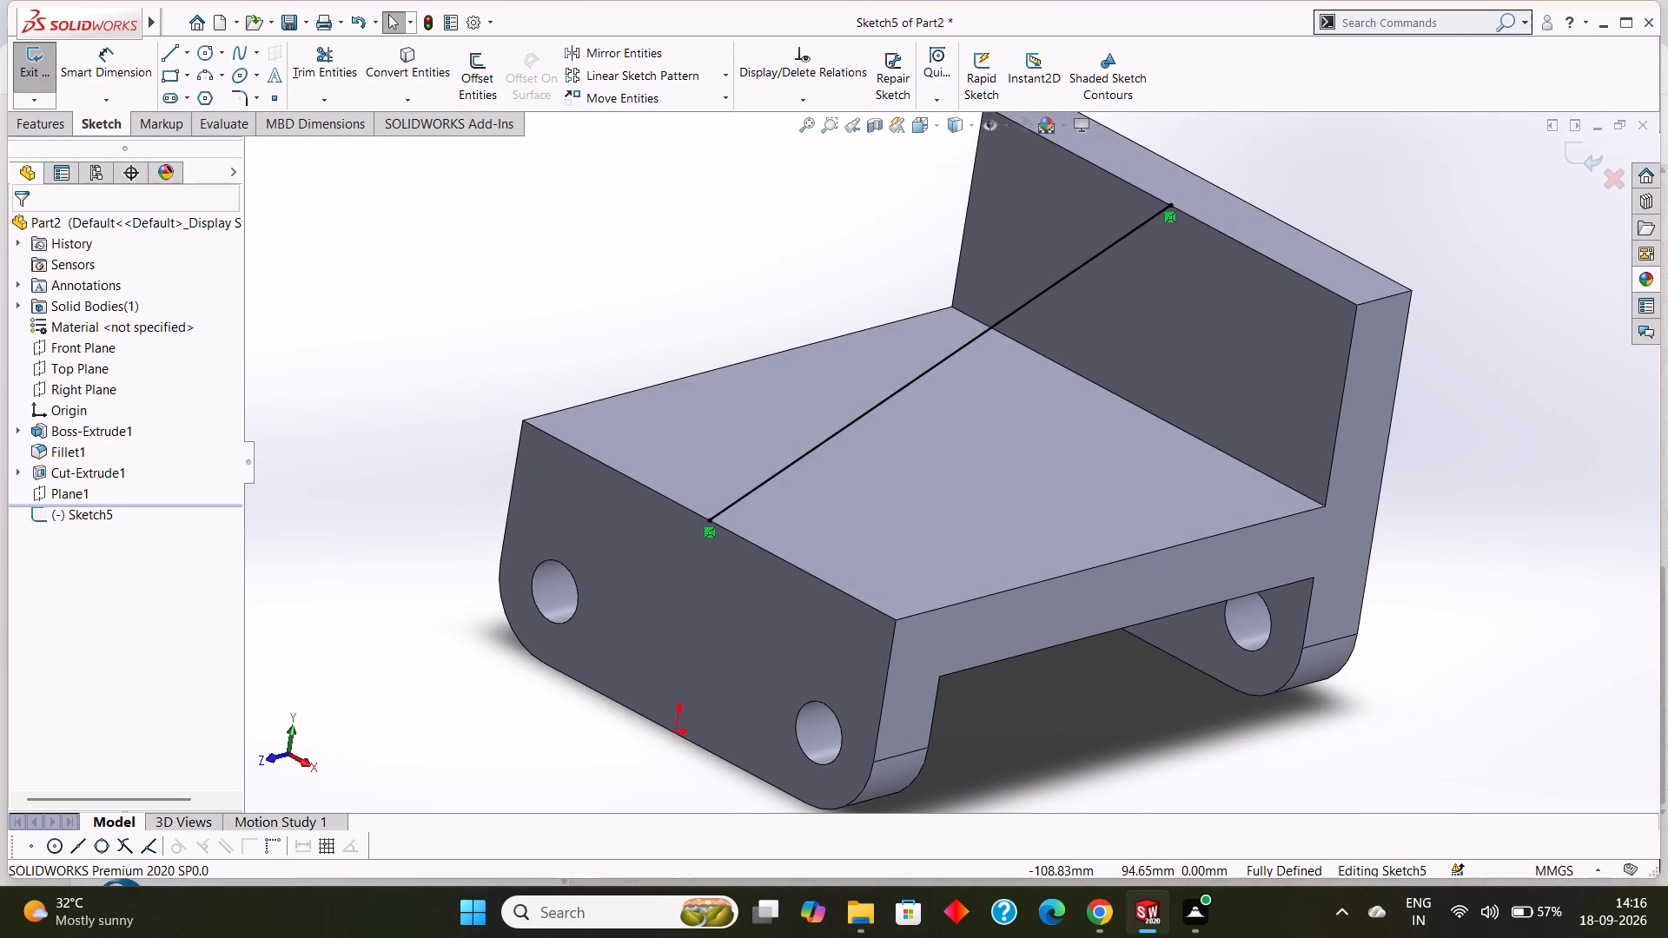
pyautogui.click(51, 128)
pyautogui.click(703, 51)
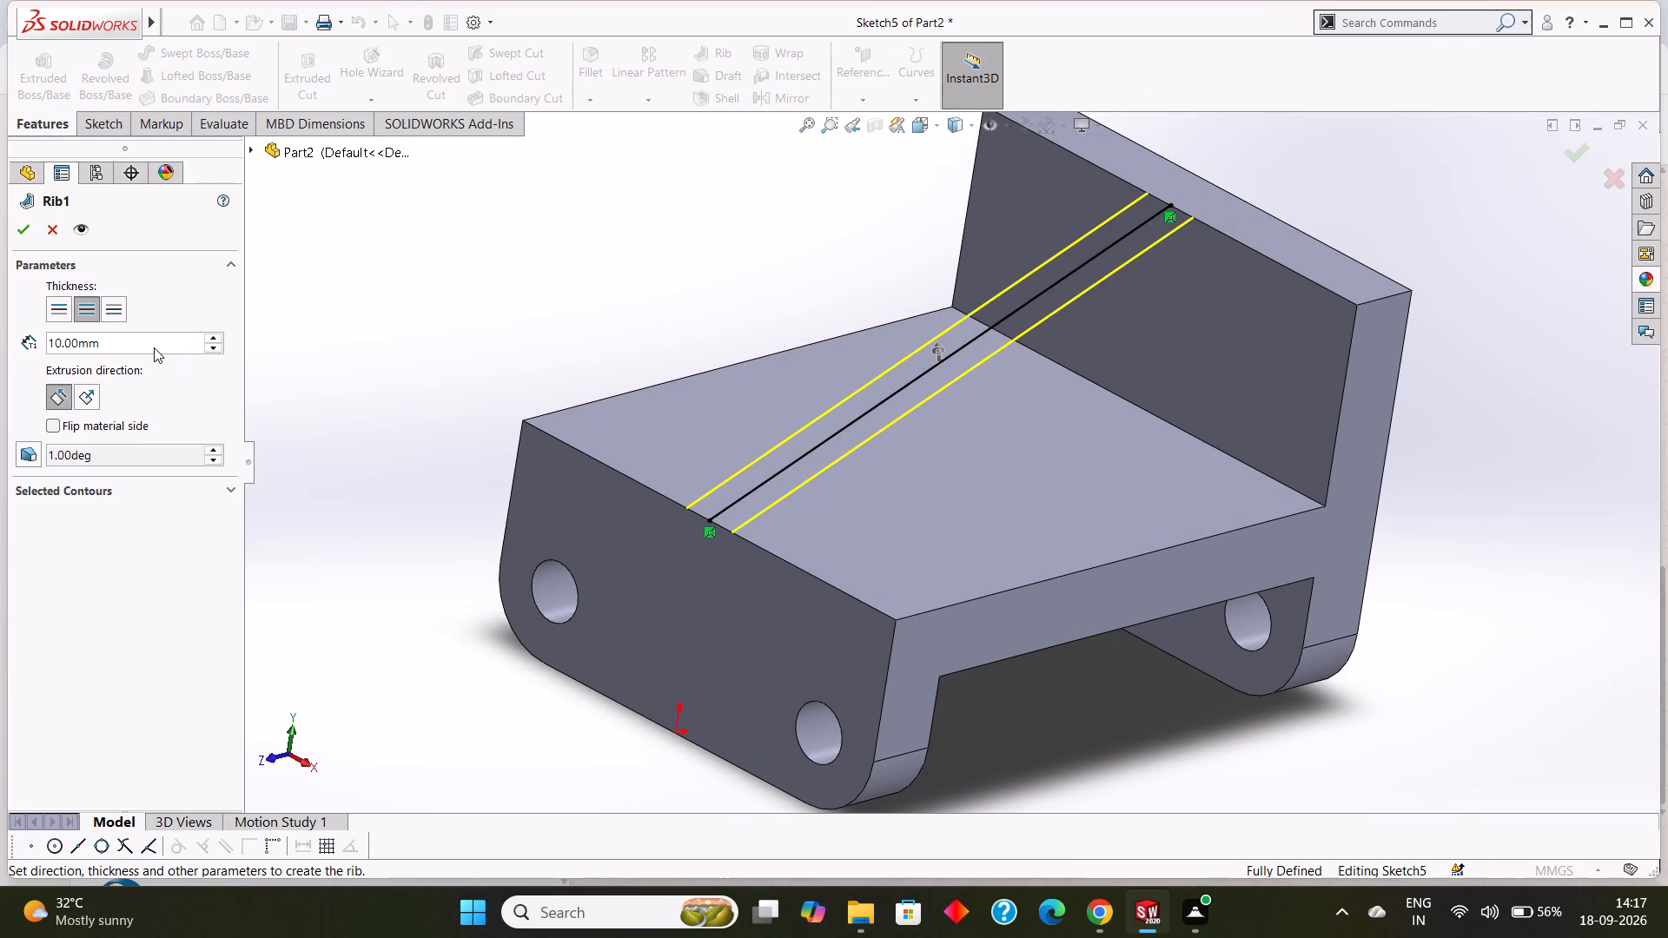
pyautogui.click(122, 339)
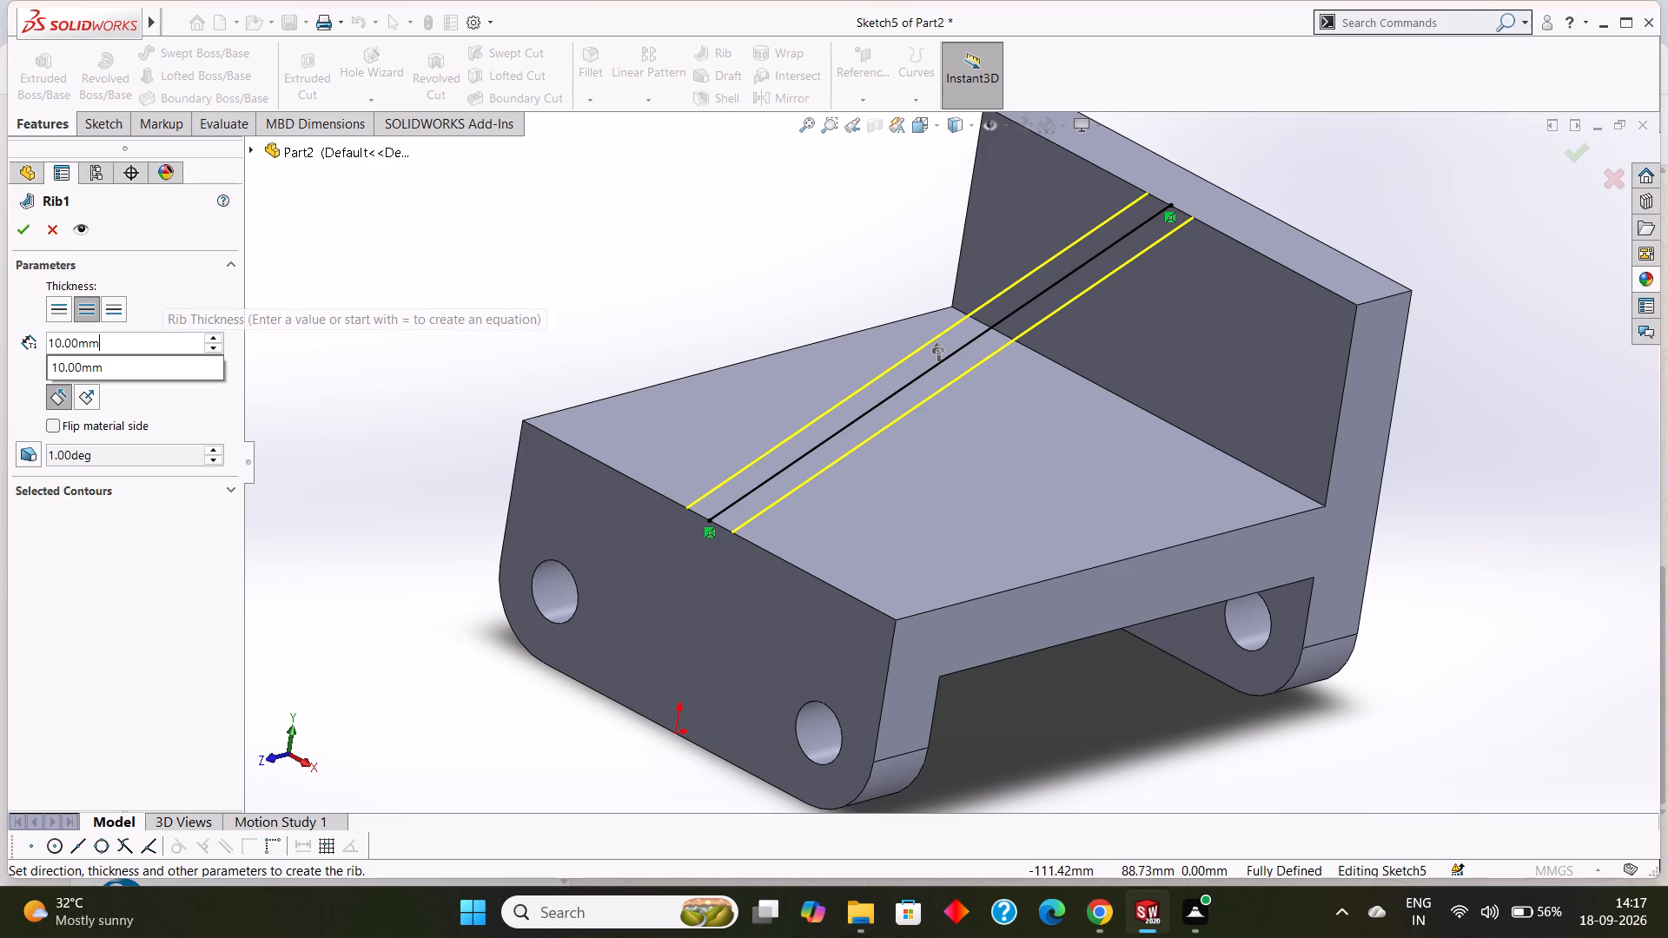
pyautogui.moveTo(133, 339); pyautogui.dragTo(15, 338)
pyautogui.write('12')
pyautogui.press('Return')
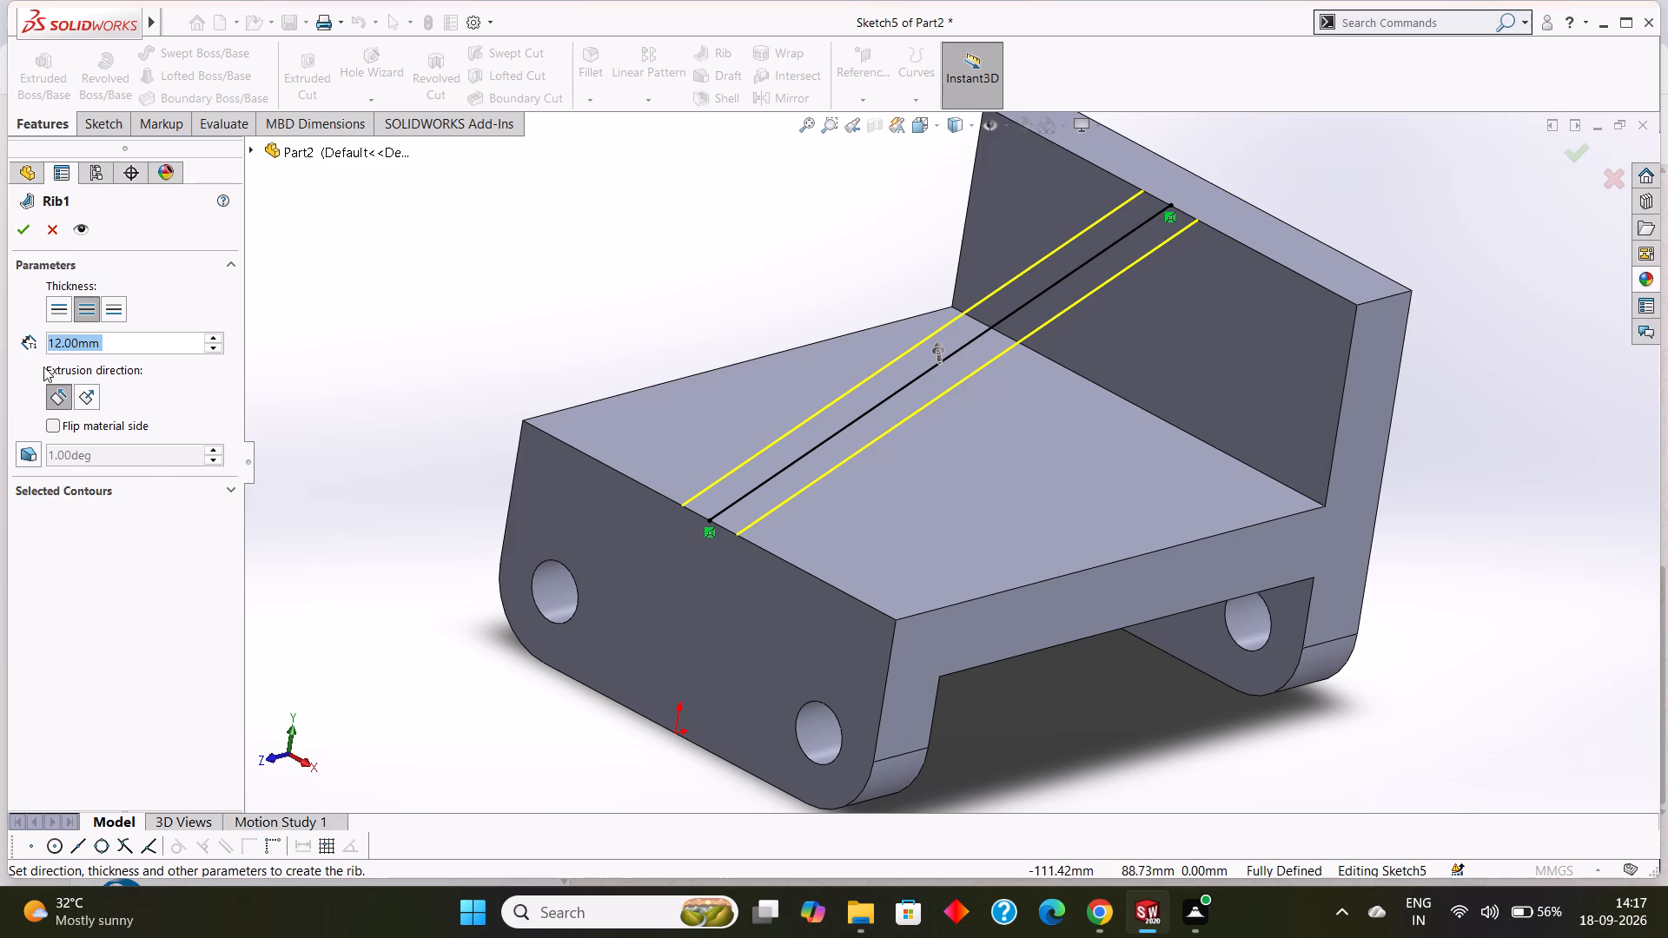
pyautogui.moveTo(451, 313); pyautogui.dragTo(546, 348, button='middle')
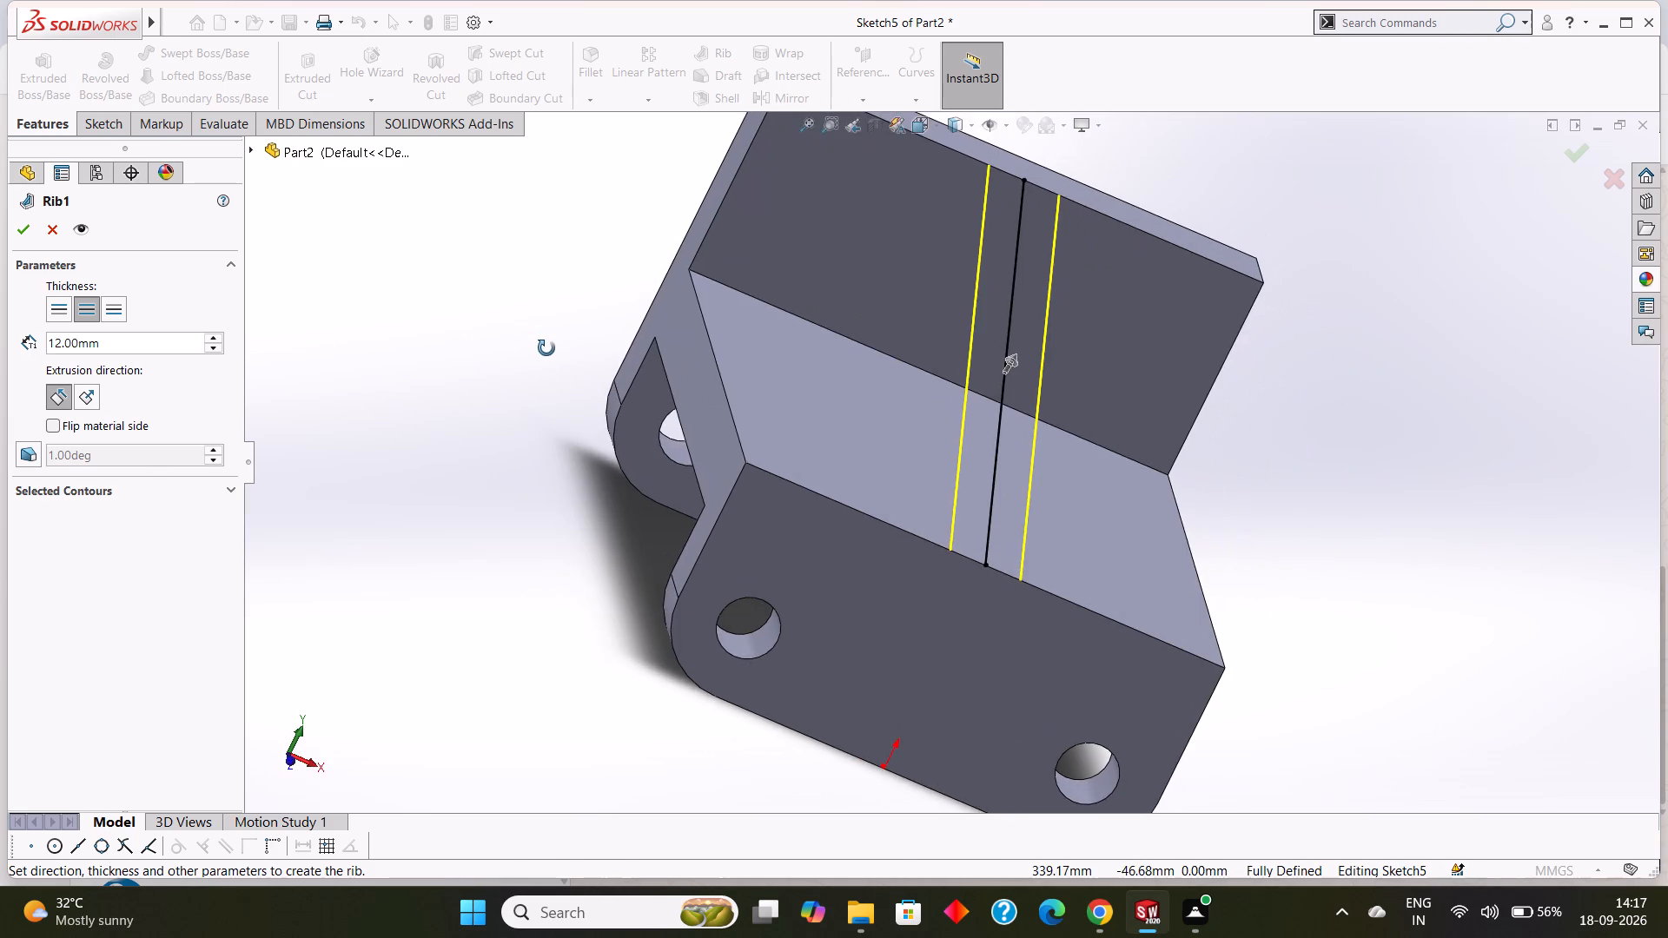
pyautogui.moveTo(546, 348); pyautogui.dragTo(438, 317, button='middle')
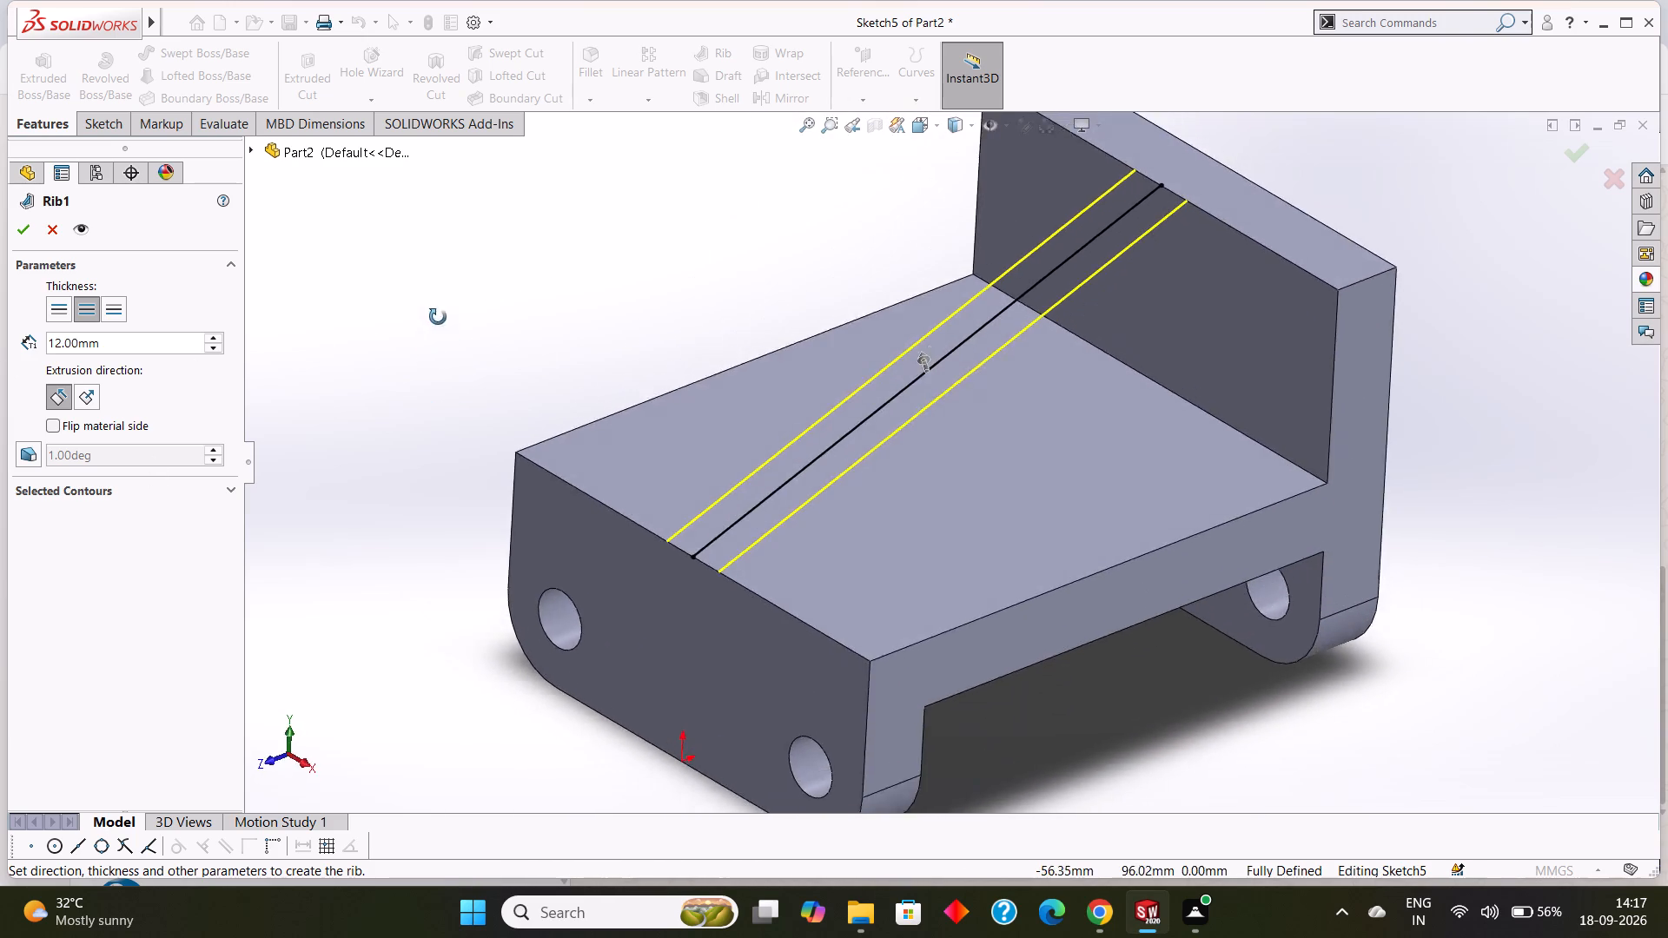
pyautogui.moveTo(438, 317); pyautogui.dragTo(413, 306, button='middle')
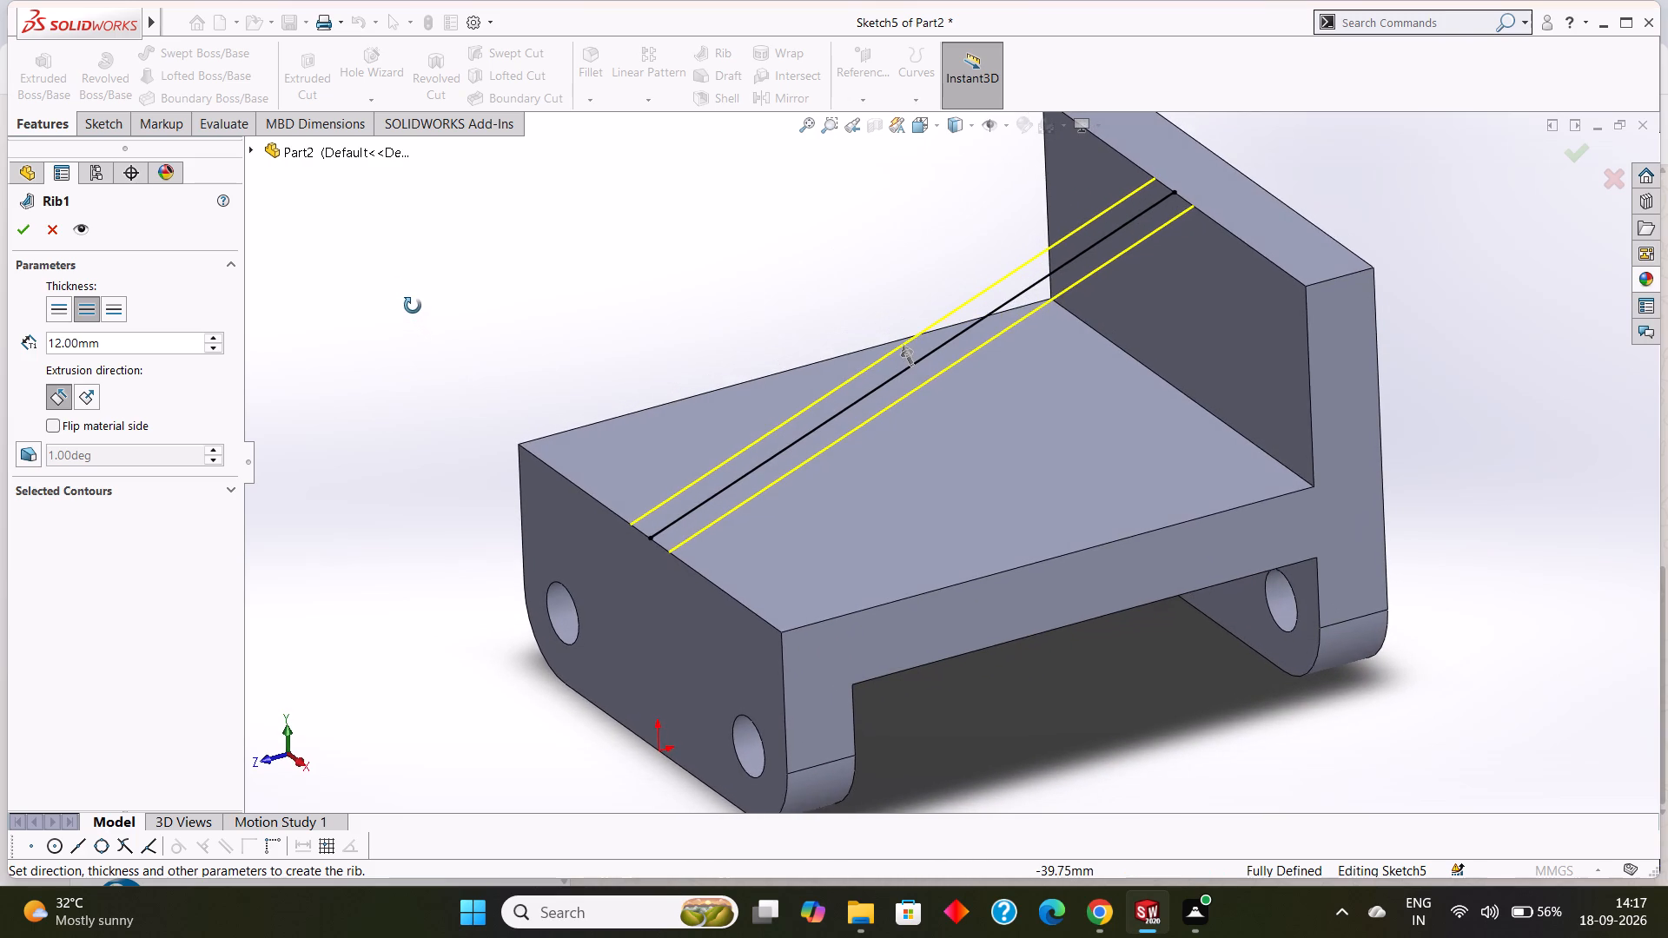
pyautogui.moveTo(413, 306); pyautogui.dragTo(385, 314, button='middle')
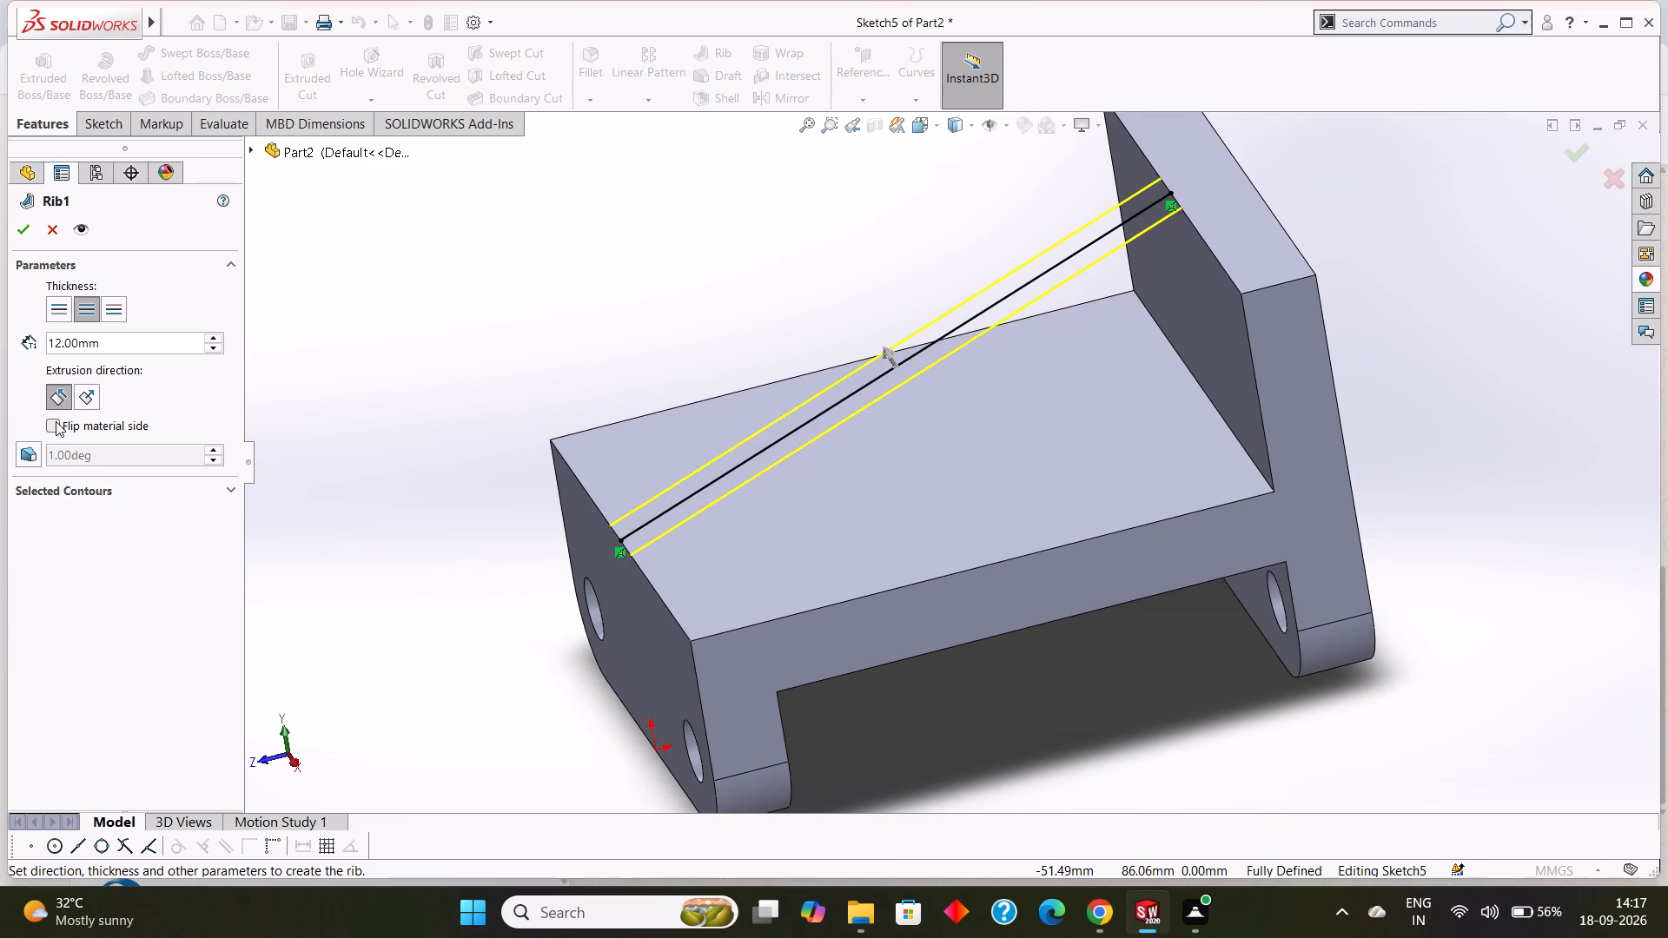
pyautogui.click(56, 422)
pyautogui.moveTo(482, 329); pyautogui.dragTo(497, 458, button='middle')
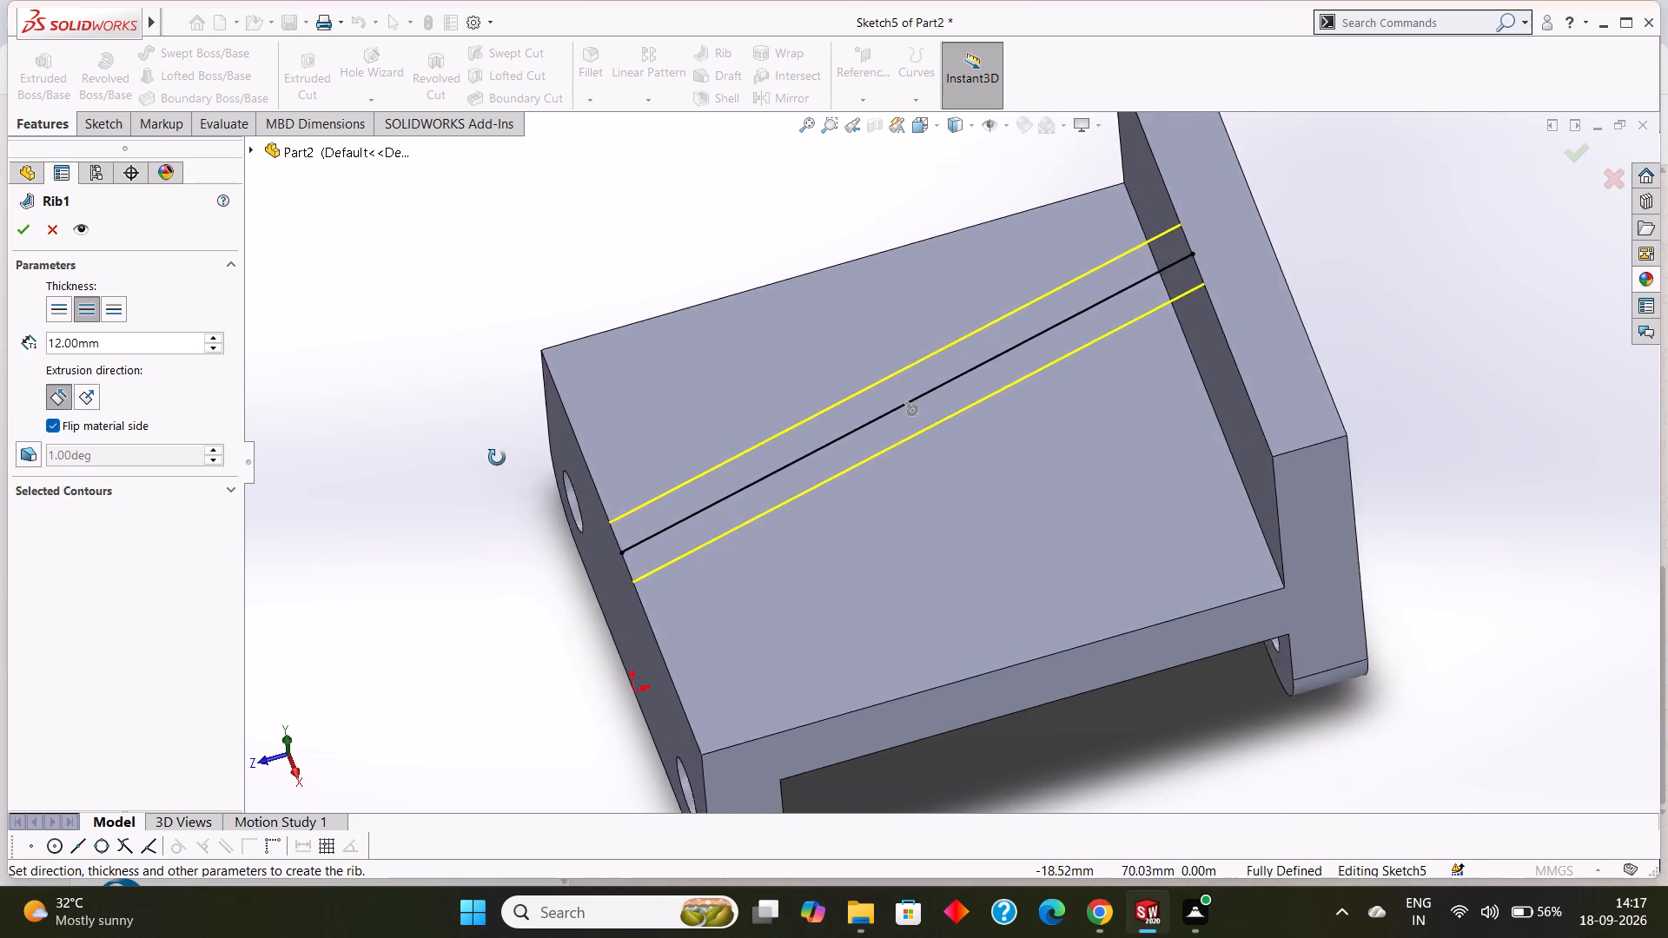
pyautogui.moveTo(497, 458); pyautogui.dragTo(571, 505, button='middle')
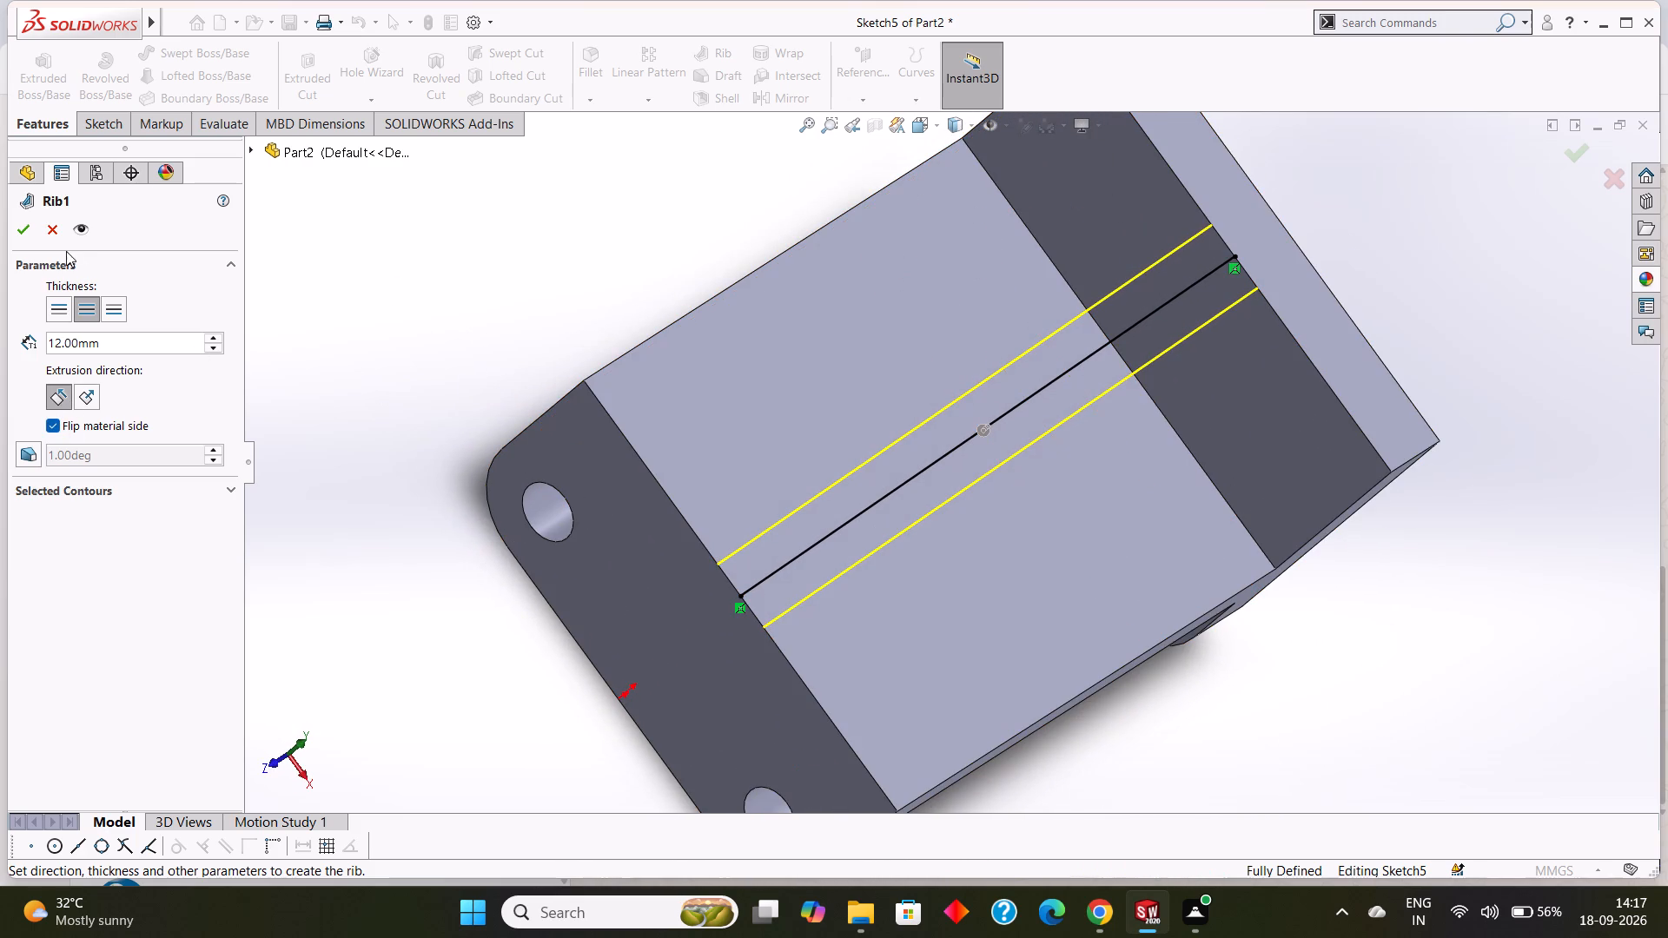
pyautogui.click(18, 239)
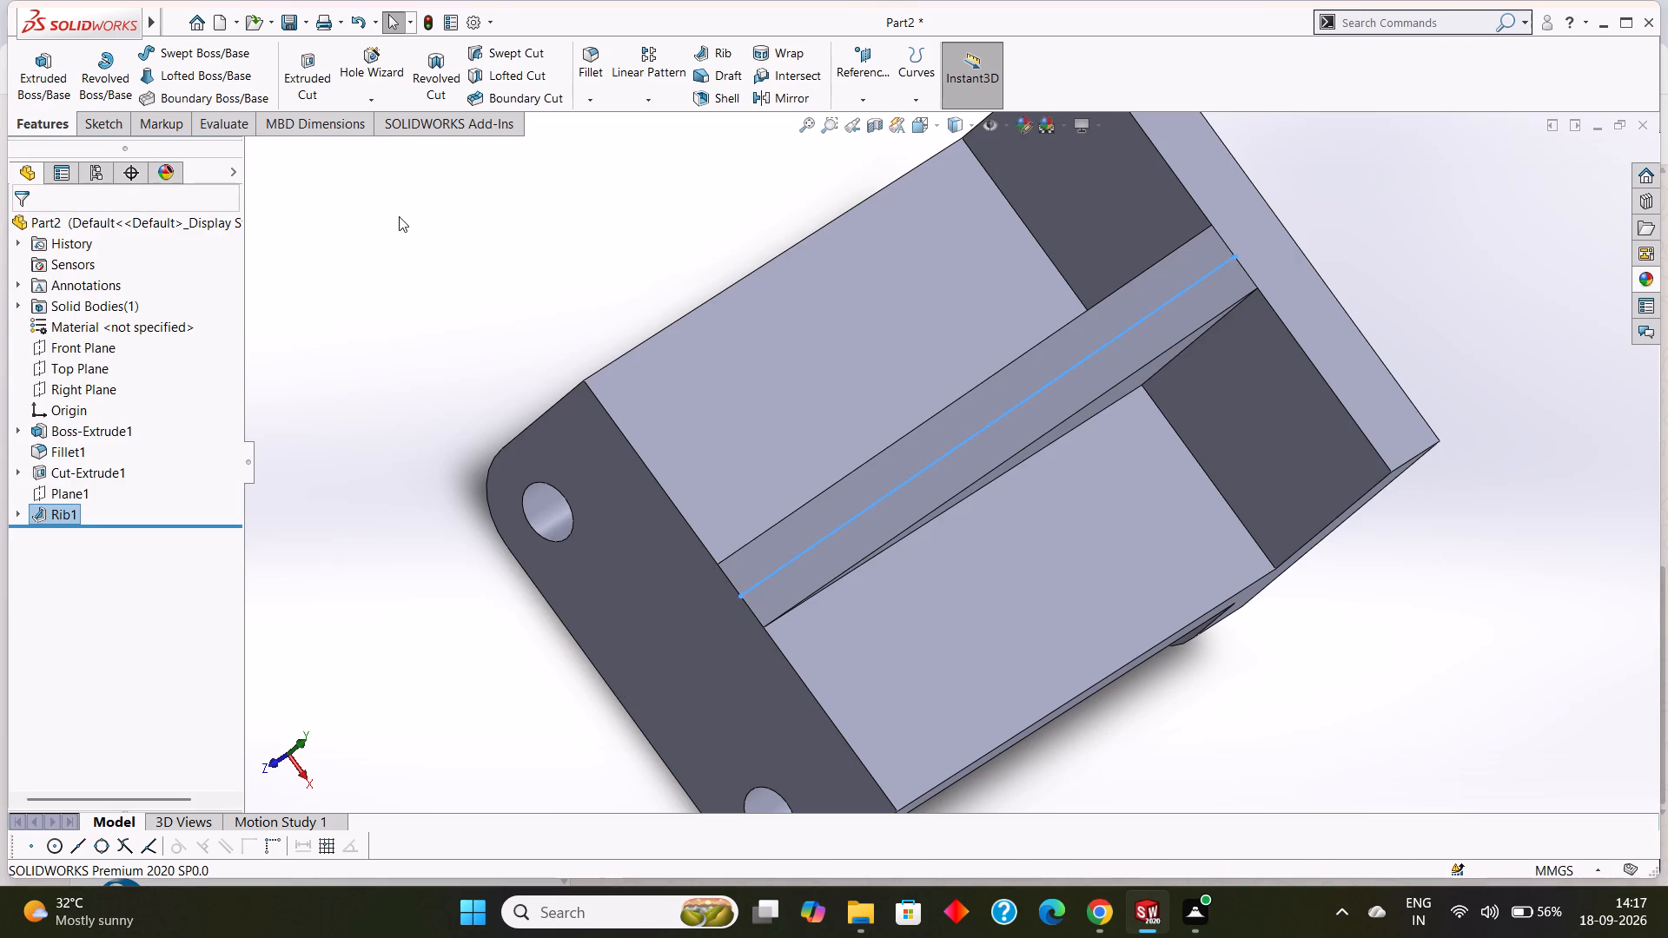
pyautogui.click(399, 216)
# Fillet the two inner edges where the upright meets the base, on both sides of the rib, with a 12 mm radius.
pyautogui.moveTo(555, 284); pyautogui.dragTo(508, 180, button='middle')
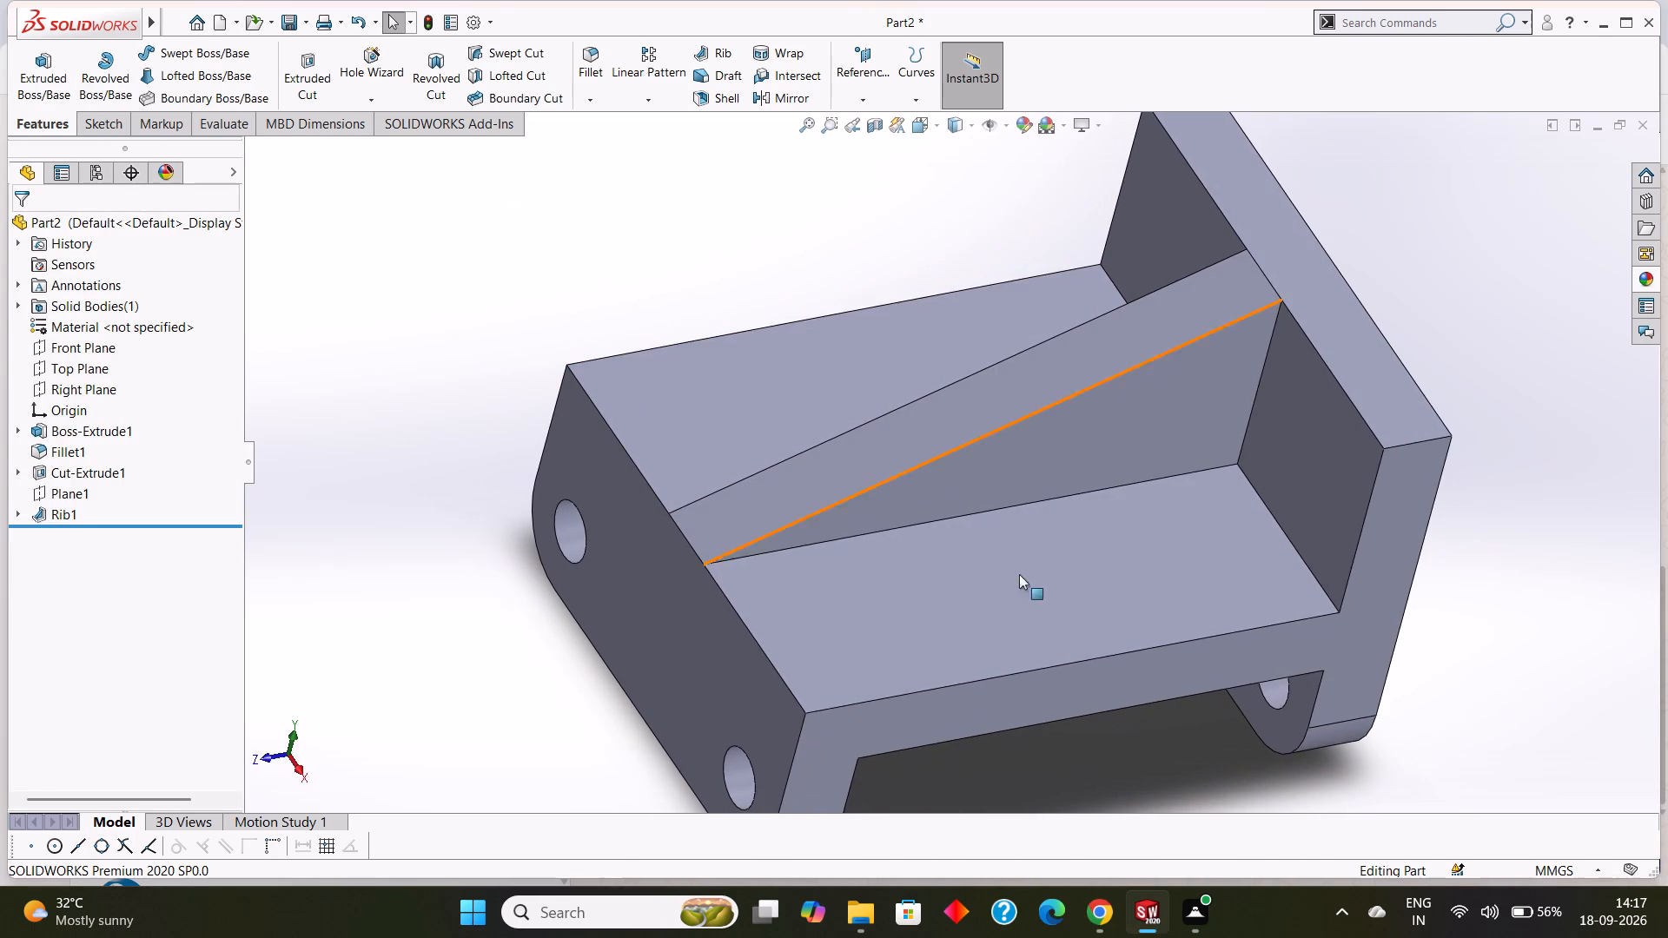
pyautogui.scroll(2, 1114, 582)
pyautogui.moveTo(1340, 594); pyautogui.dragTo(1341, 594, button='middle')
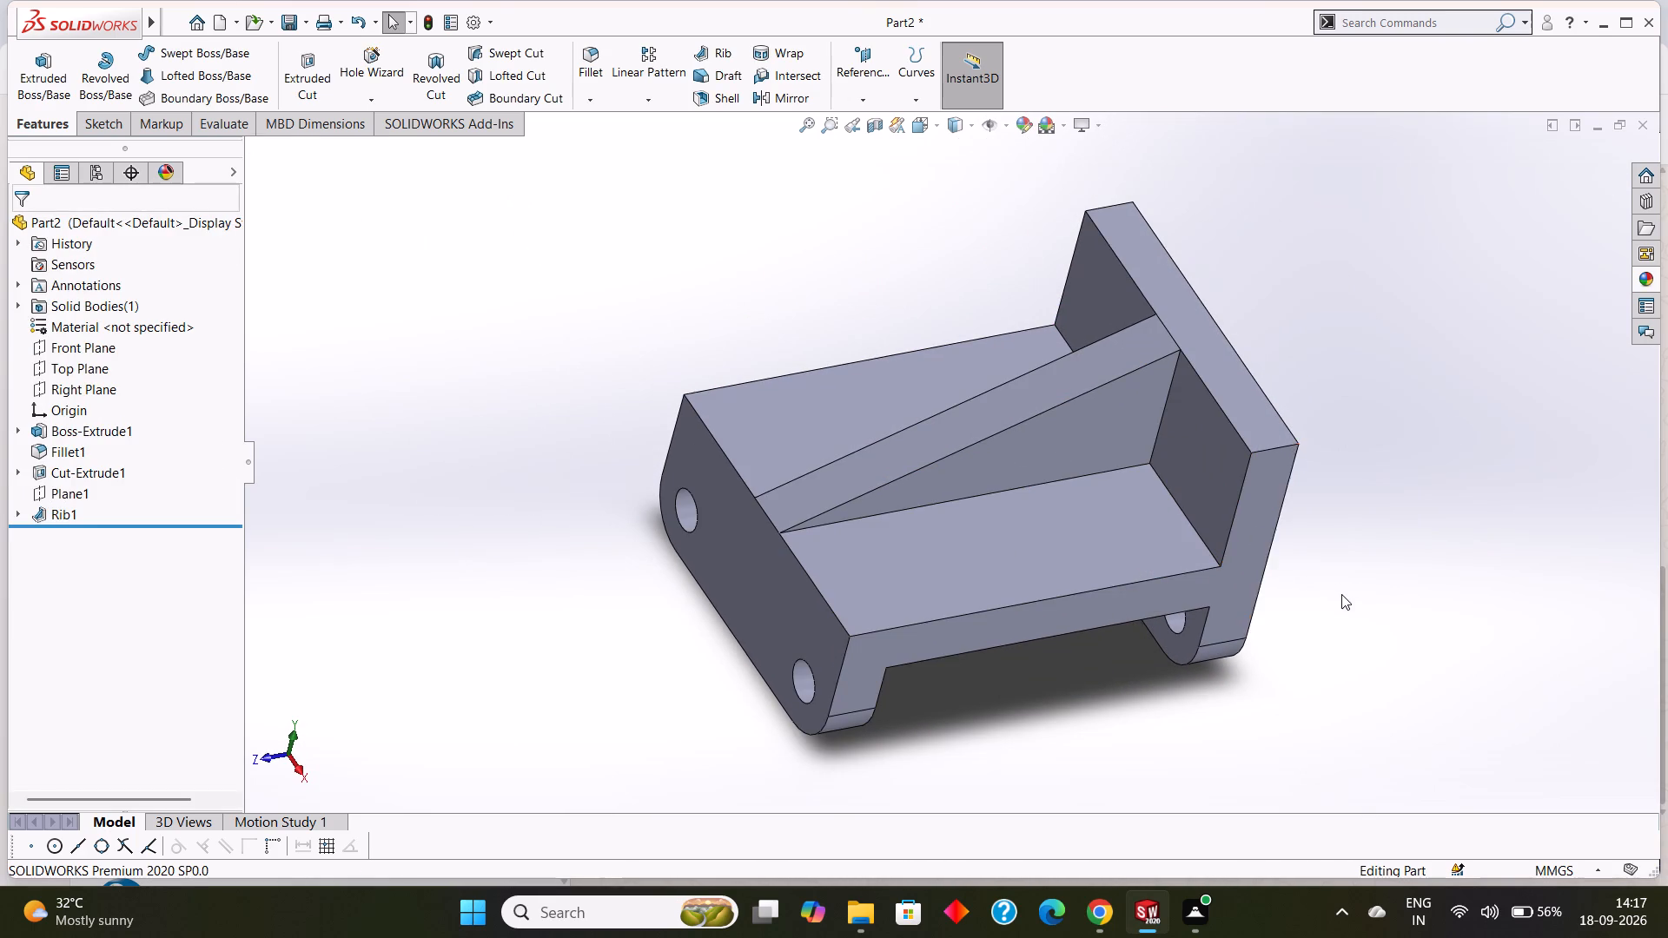
pyautogui.moveTo(1341, 594); pyautogui.dragTo(1324, 553, button='middle')
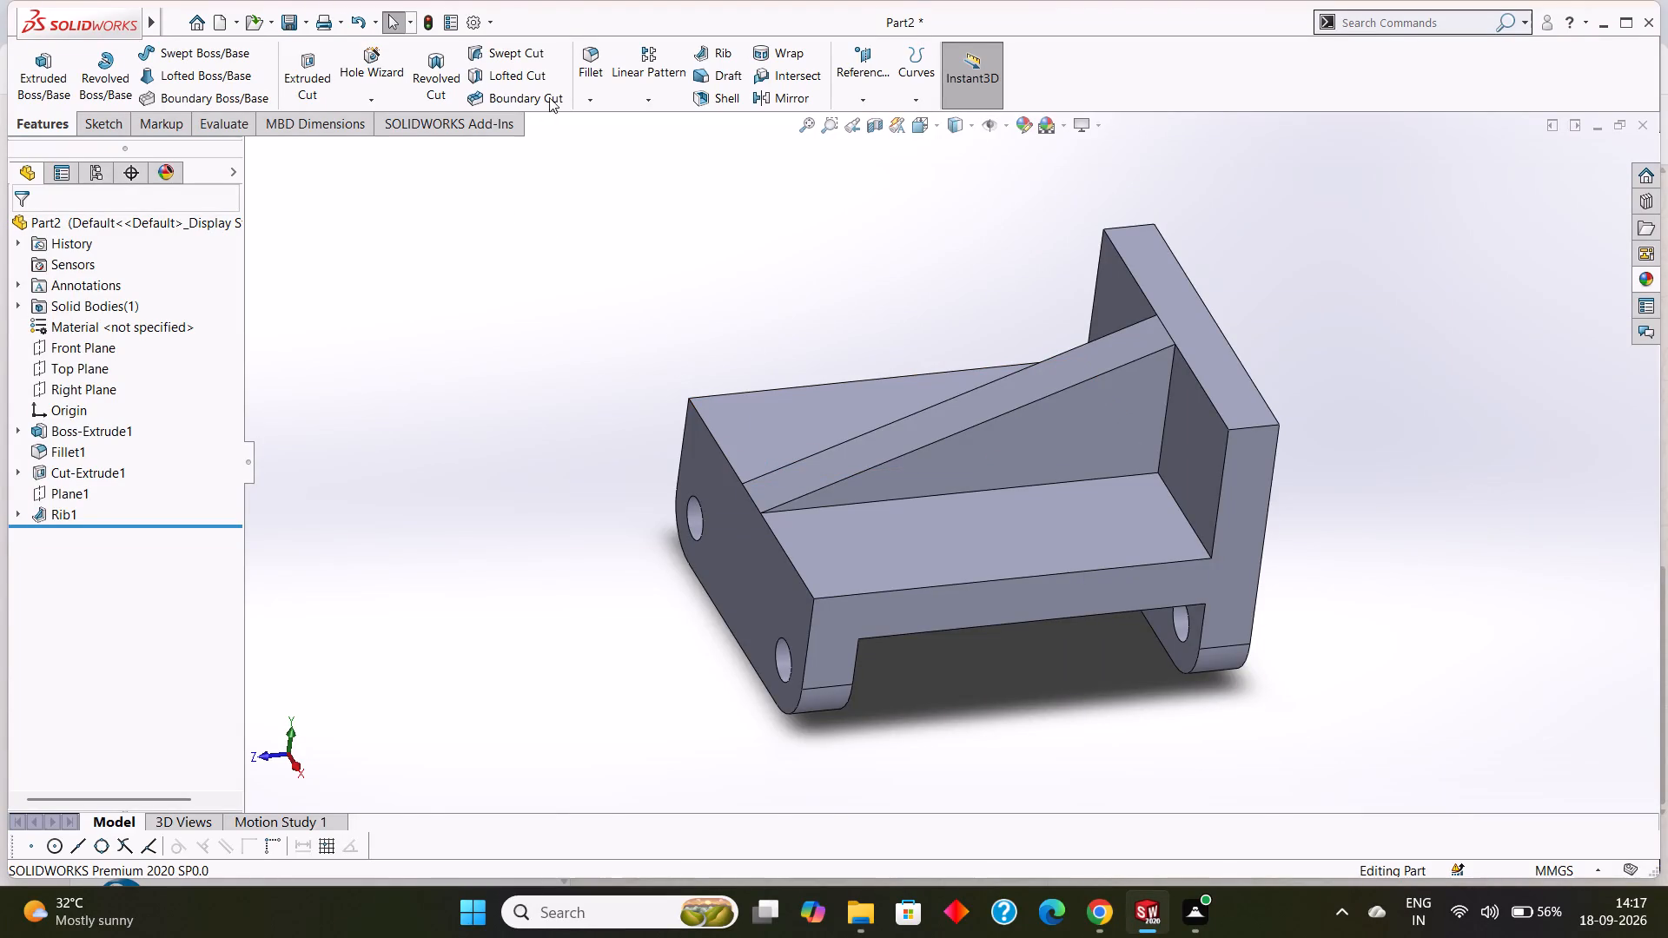
pyautogui.click(592, 96)
pyautogui.click(611, 117)
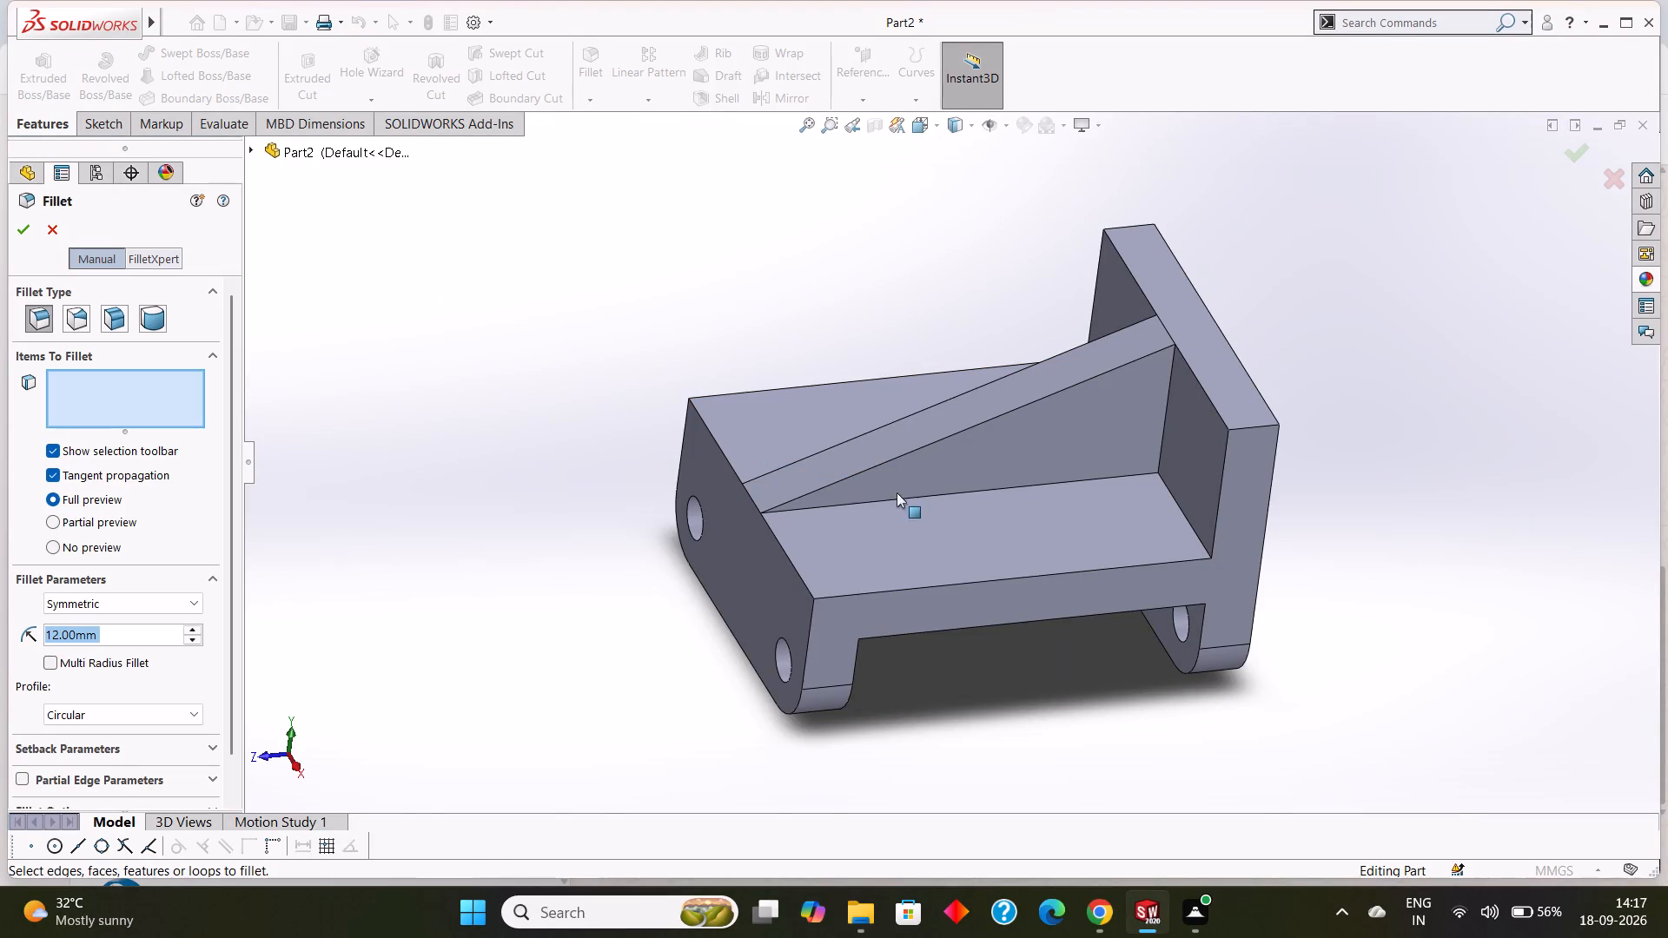
pyautogui.moveTo(561, 481); pyautogui.dragTo(594, 542, button='middle')
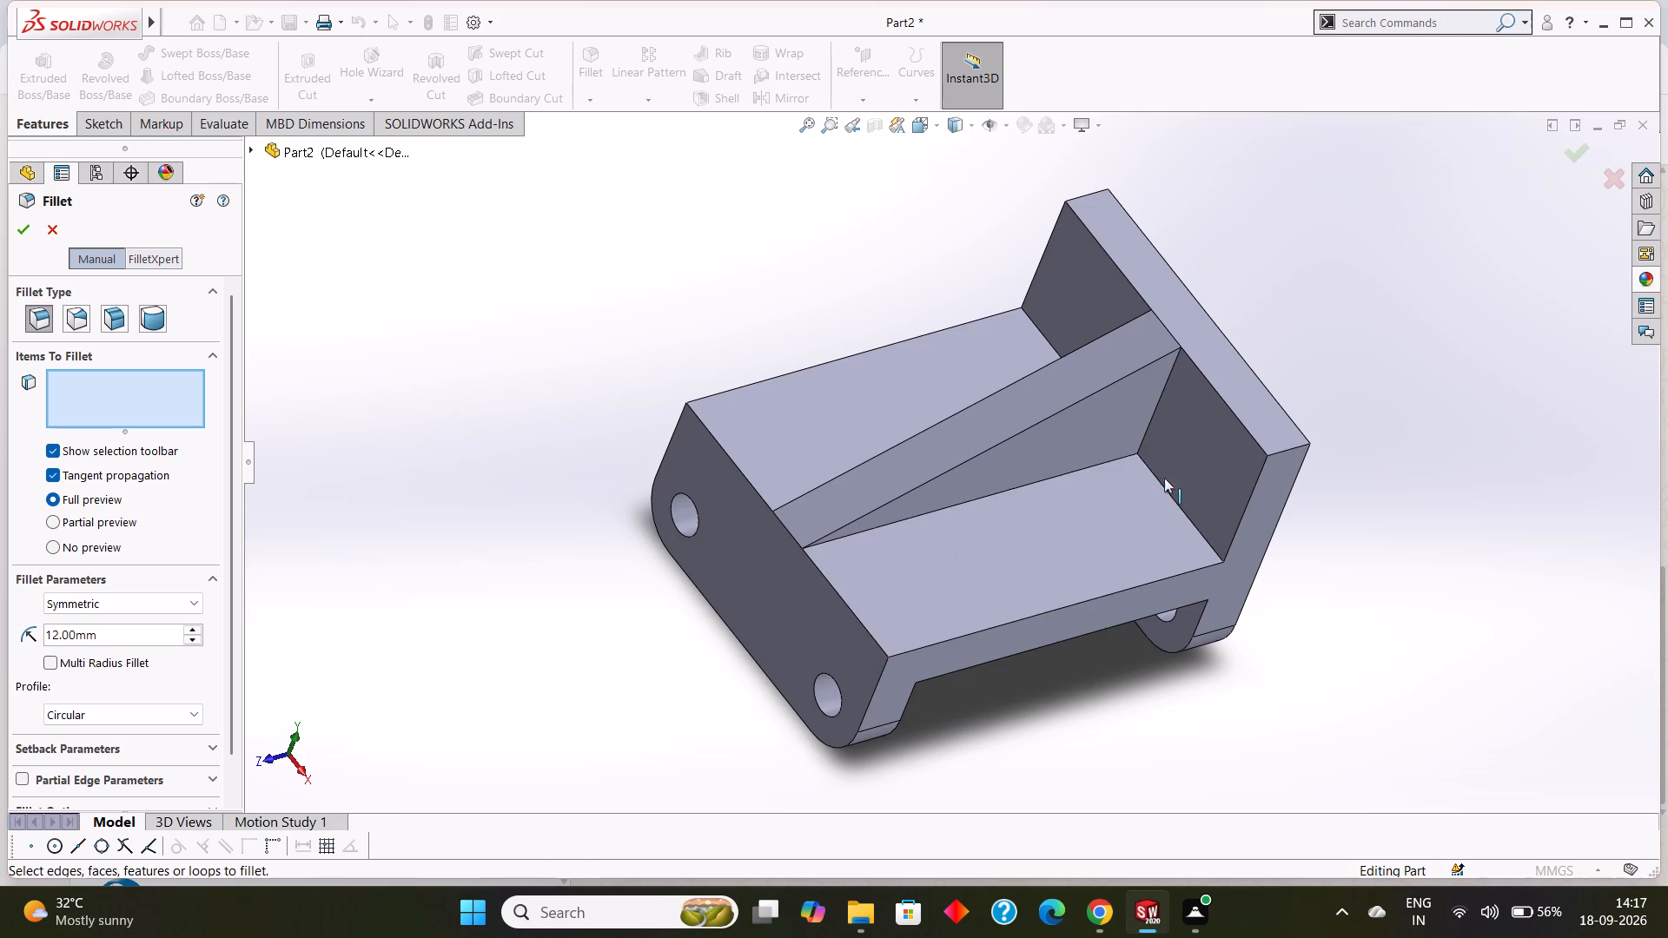
pyautogui.scroll(-3, 1166, 477)
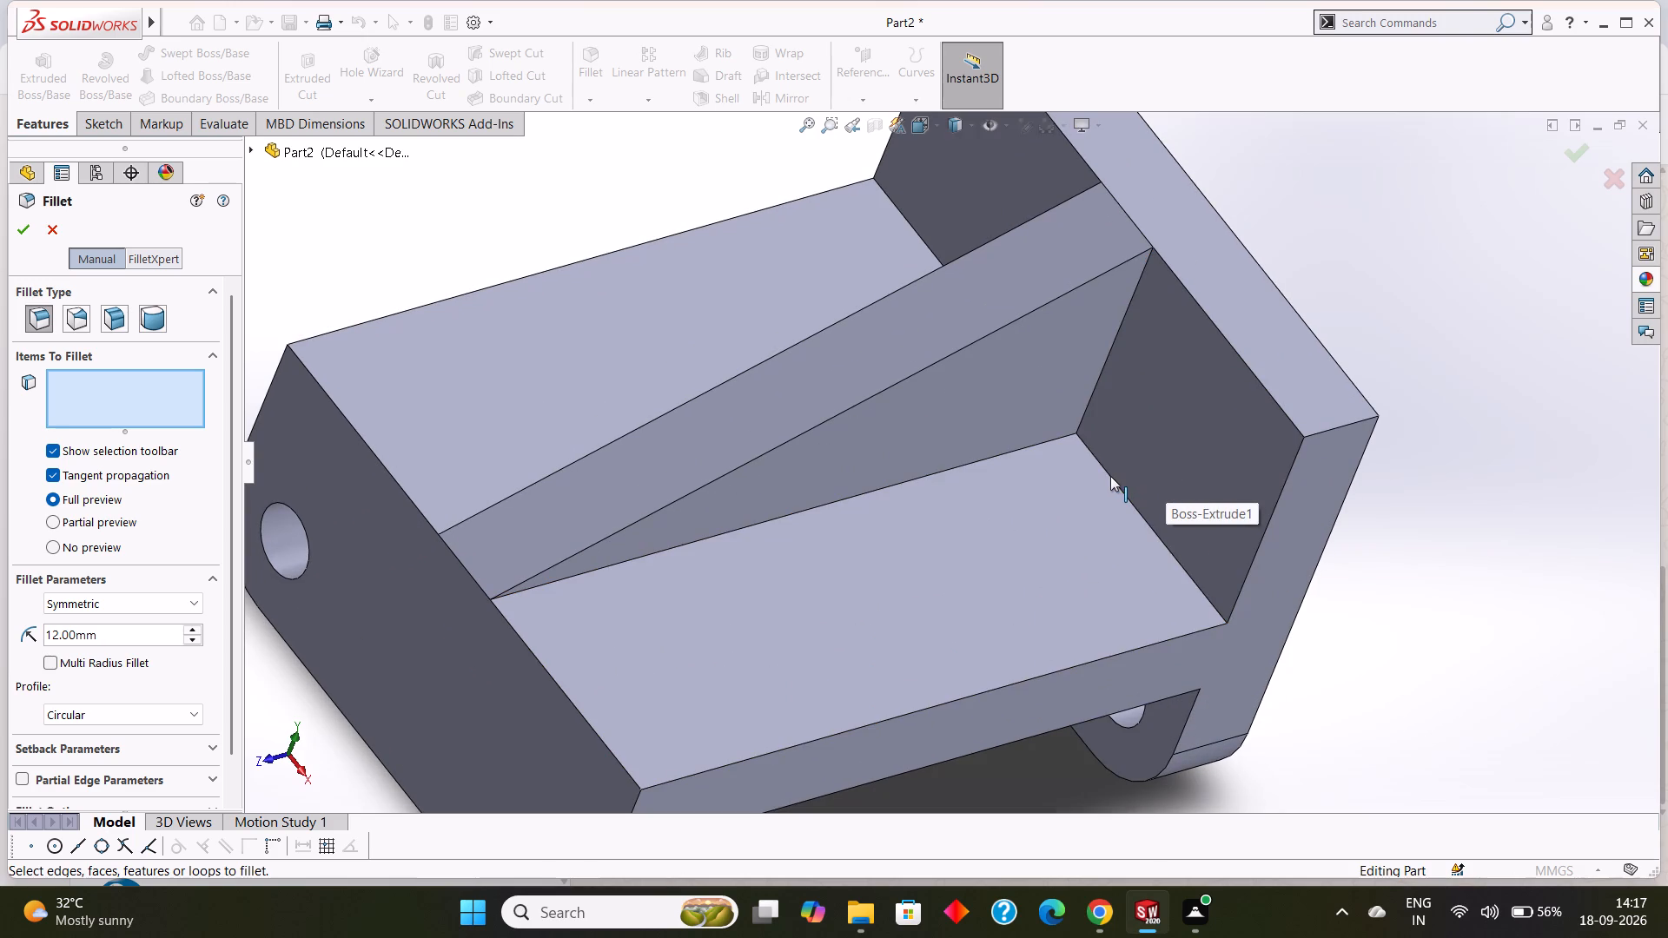
pyautogui.click(1111, 475)
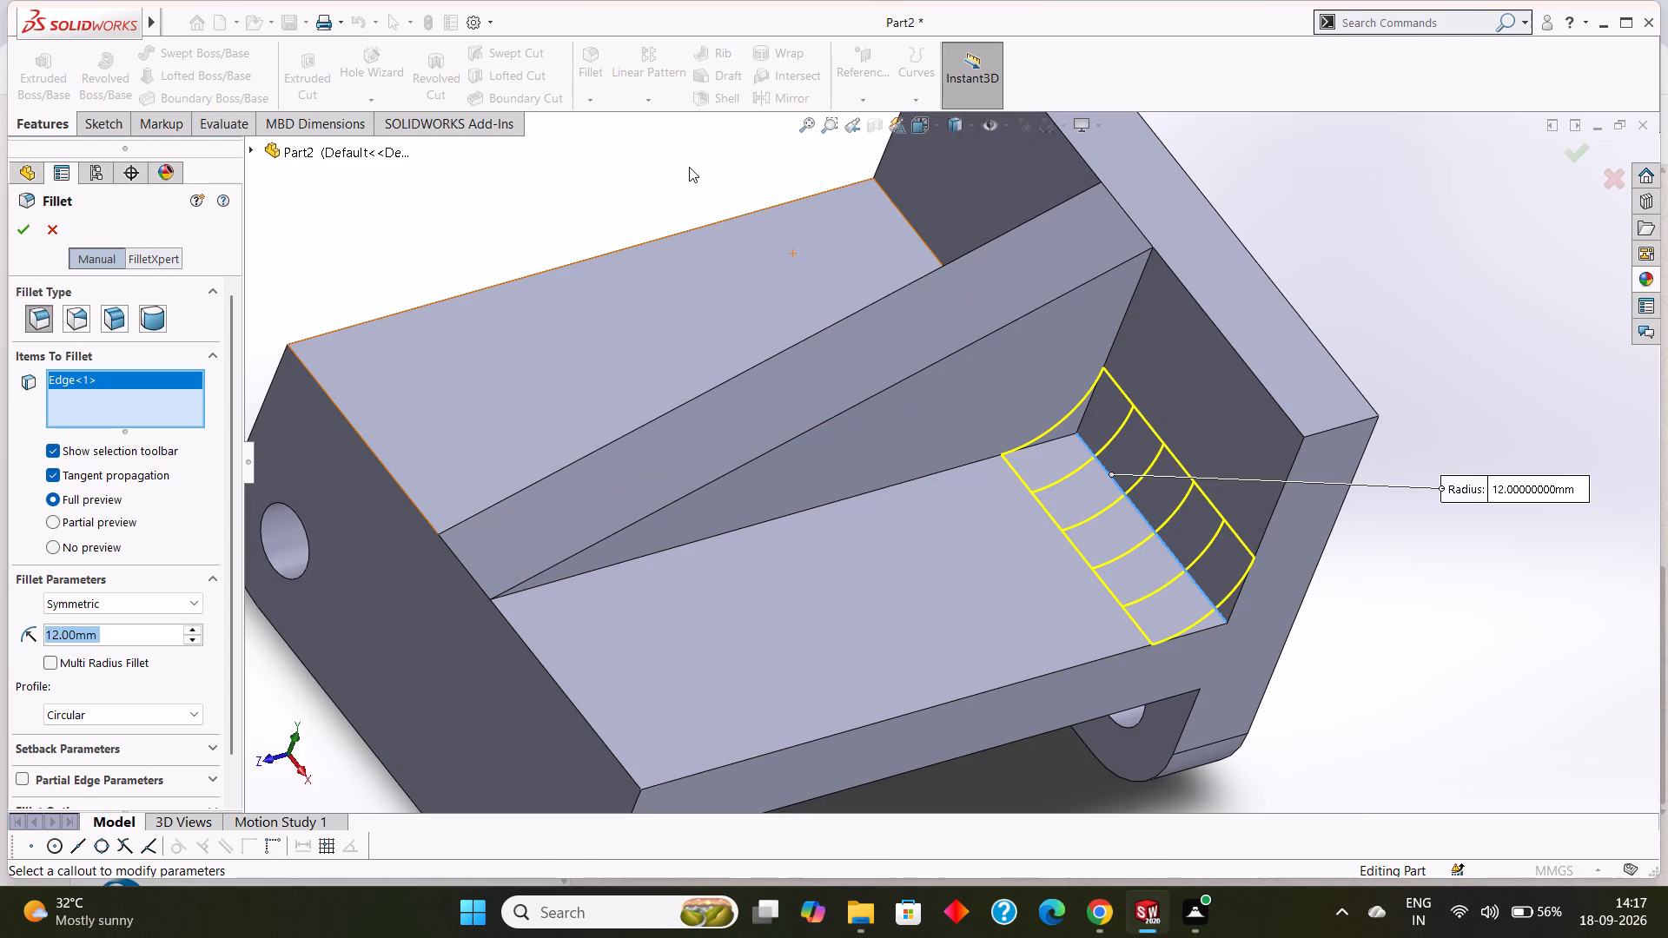
pyautogui.moveTo(680, 161); pyautogui.dragTo(725, 243, button='middle')
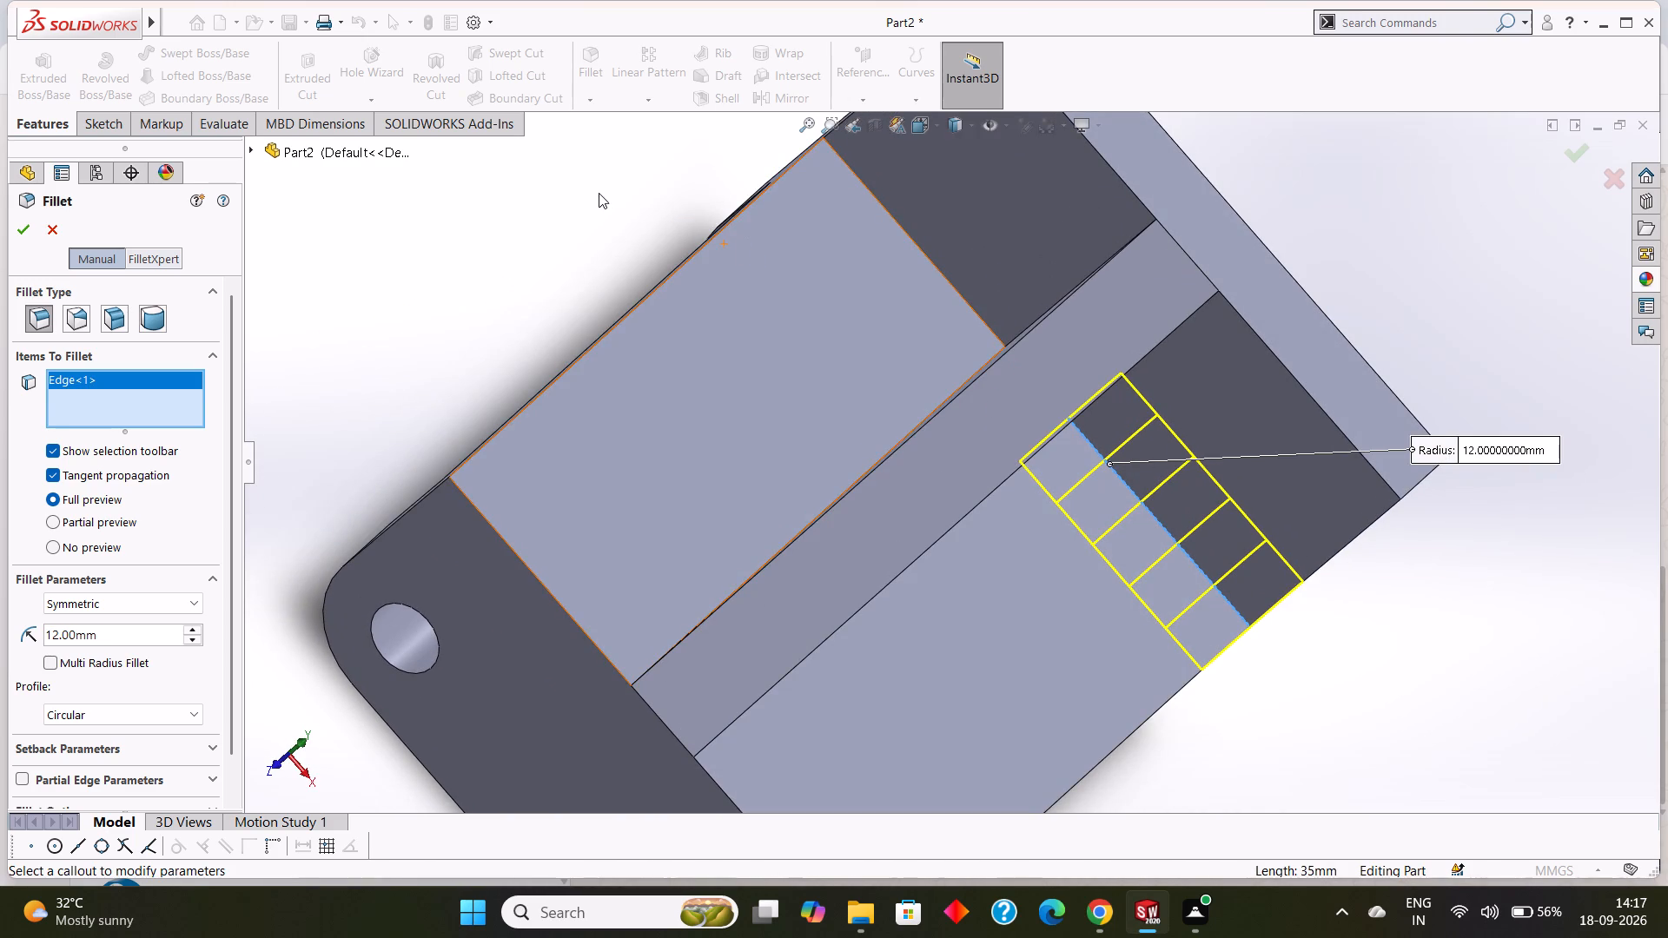
pyautogui.moveTo(599, 193); pyautogui.dragTo(603, 240, button='middle')
pyautogui.click(917, 214)
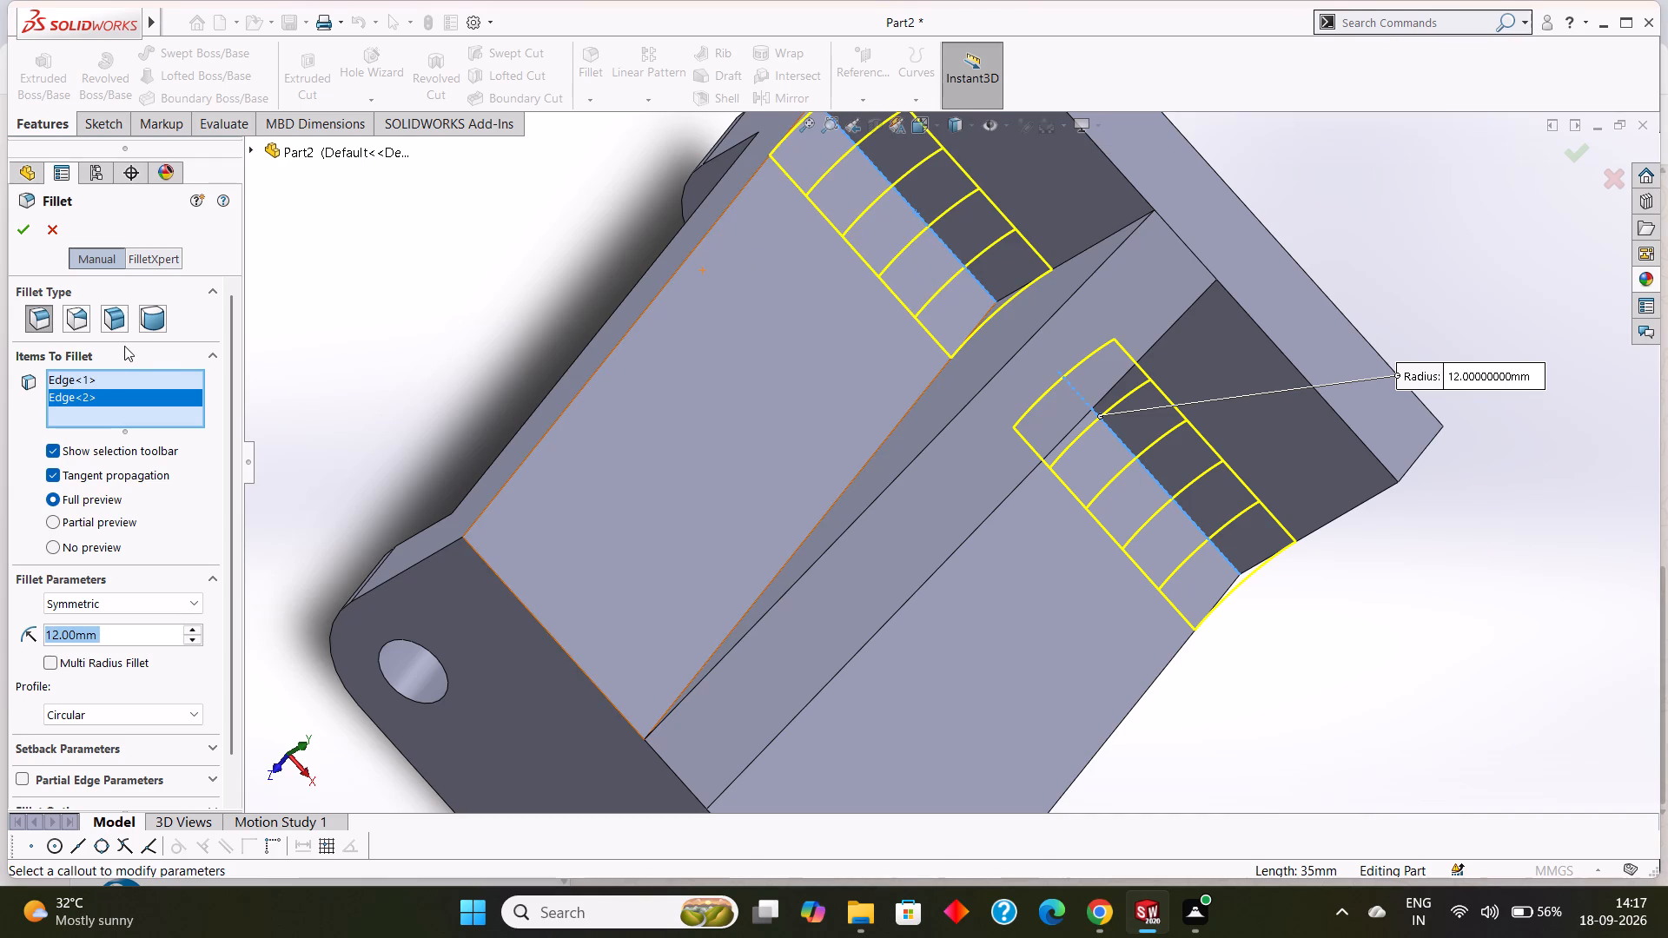
pyautogui.click(23, 223)
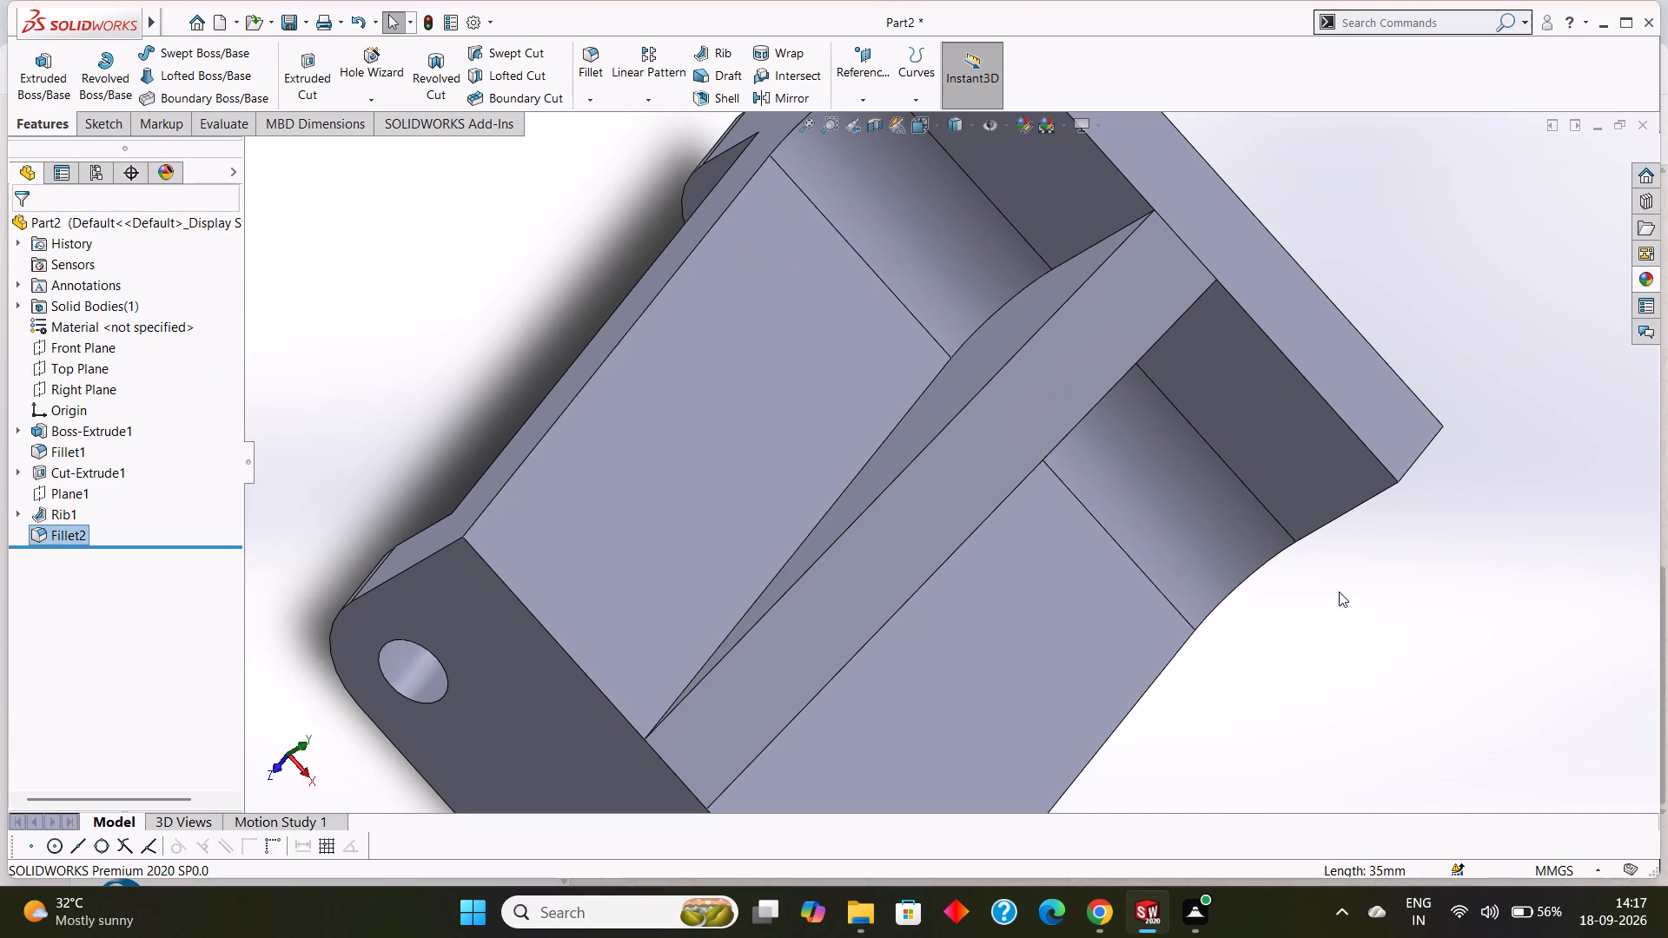
# Examine the rib and the fillets at the upright's base from several angles, including the side and the top.
pyautogui.scroll(-1, 1393, 634)
pyautogui.moveTo(1420, 654); pyautogui.dragTo(1372, 513, button='middle')
pyautogui.scroll(4, 1406, 542)
pyautogui.moveTo(1387, 609); pyautogui.dragTo(1331, 504, button='middle')
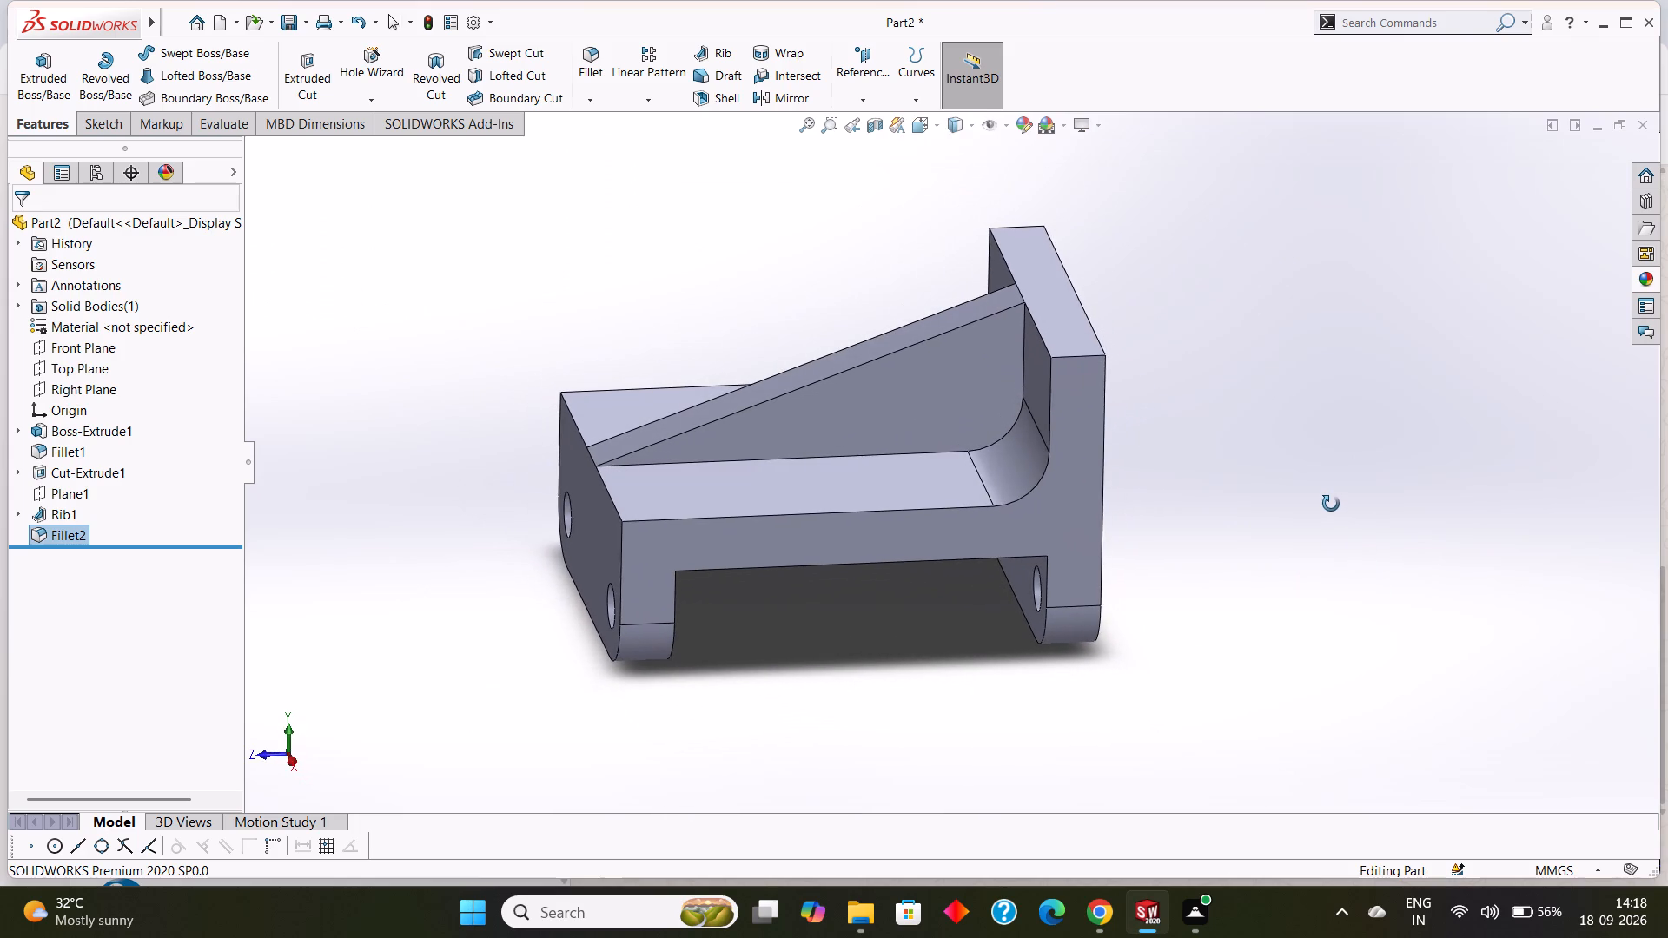
pyautogui.moveTo(1331, 504); pyautogui.dragTo(1307, 525, button='middle')
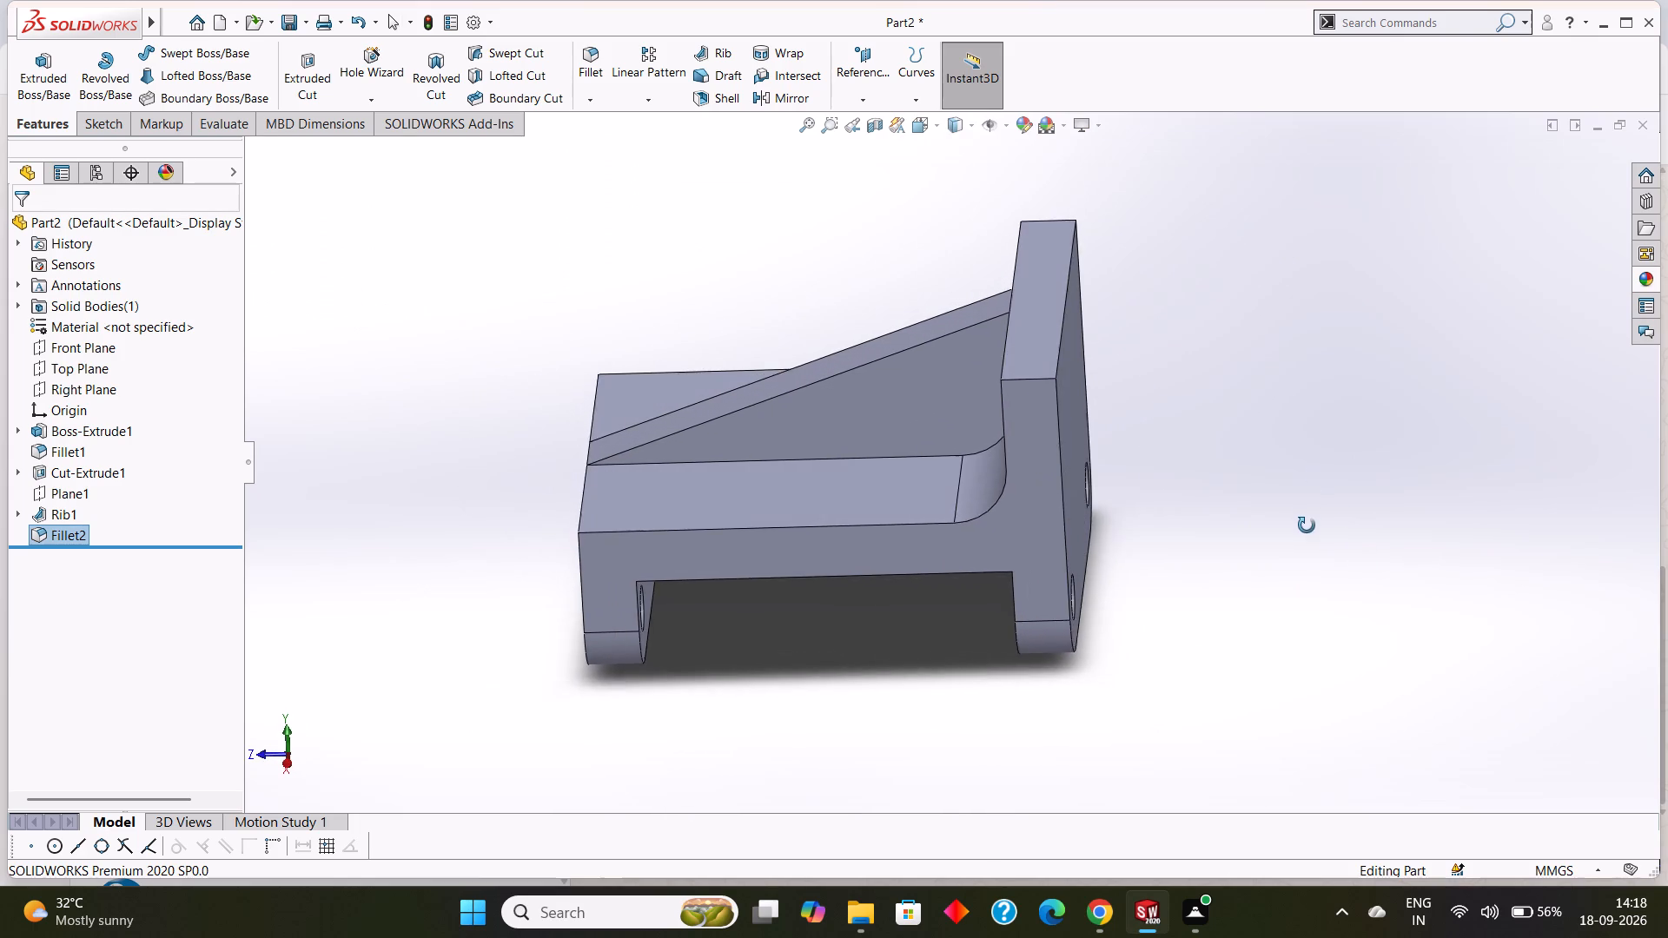
pyautogui.moveTo(1307, 525); pyautogui.dragTo(1296, 604, button='middle')
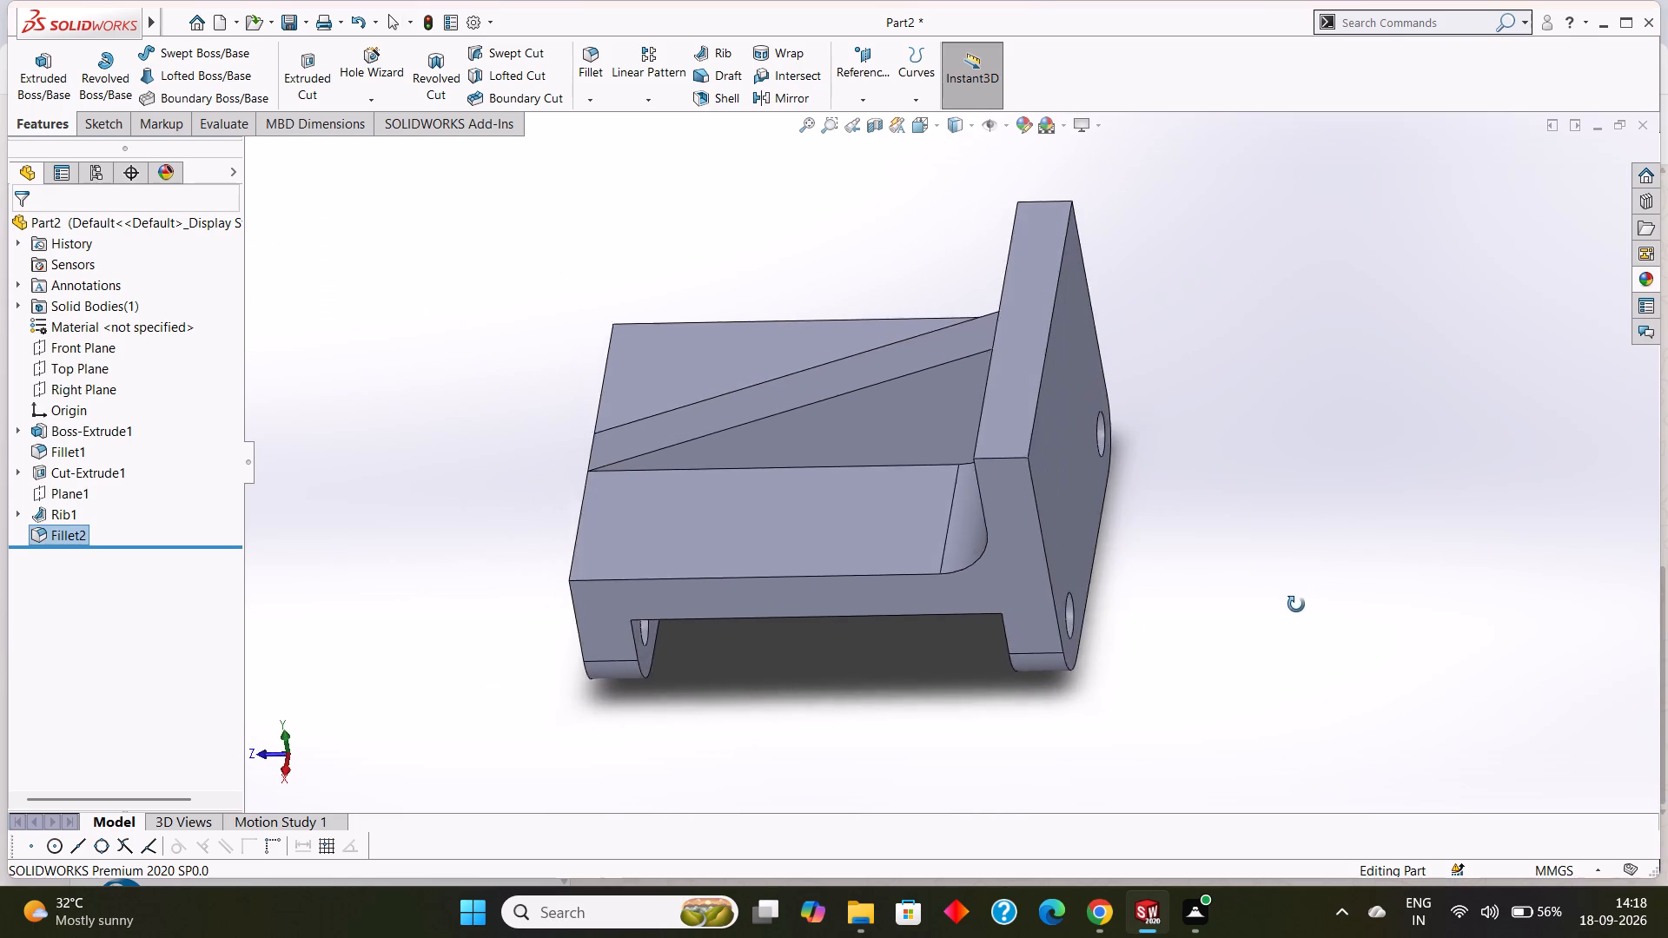
pyautogui.moveTo(1296, 604); pyautogui.dragTo(1315, 695, button='middle')
pyautogui.scroll(-1, 1287, 483)
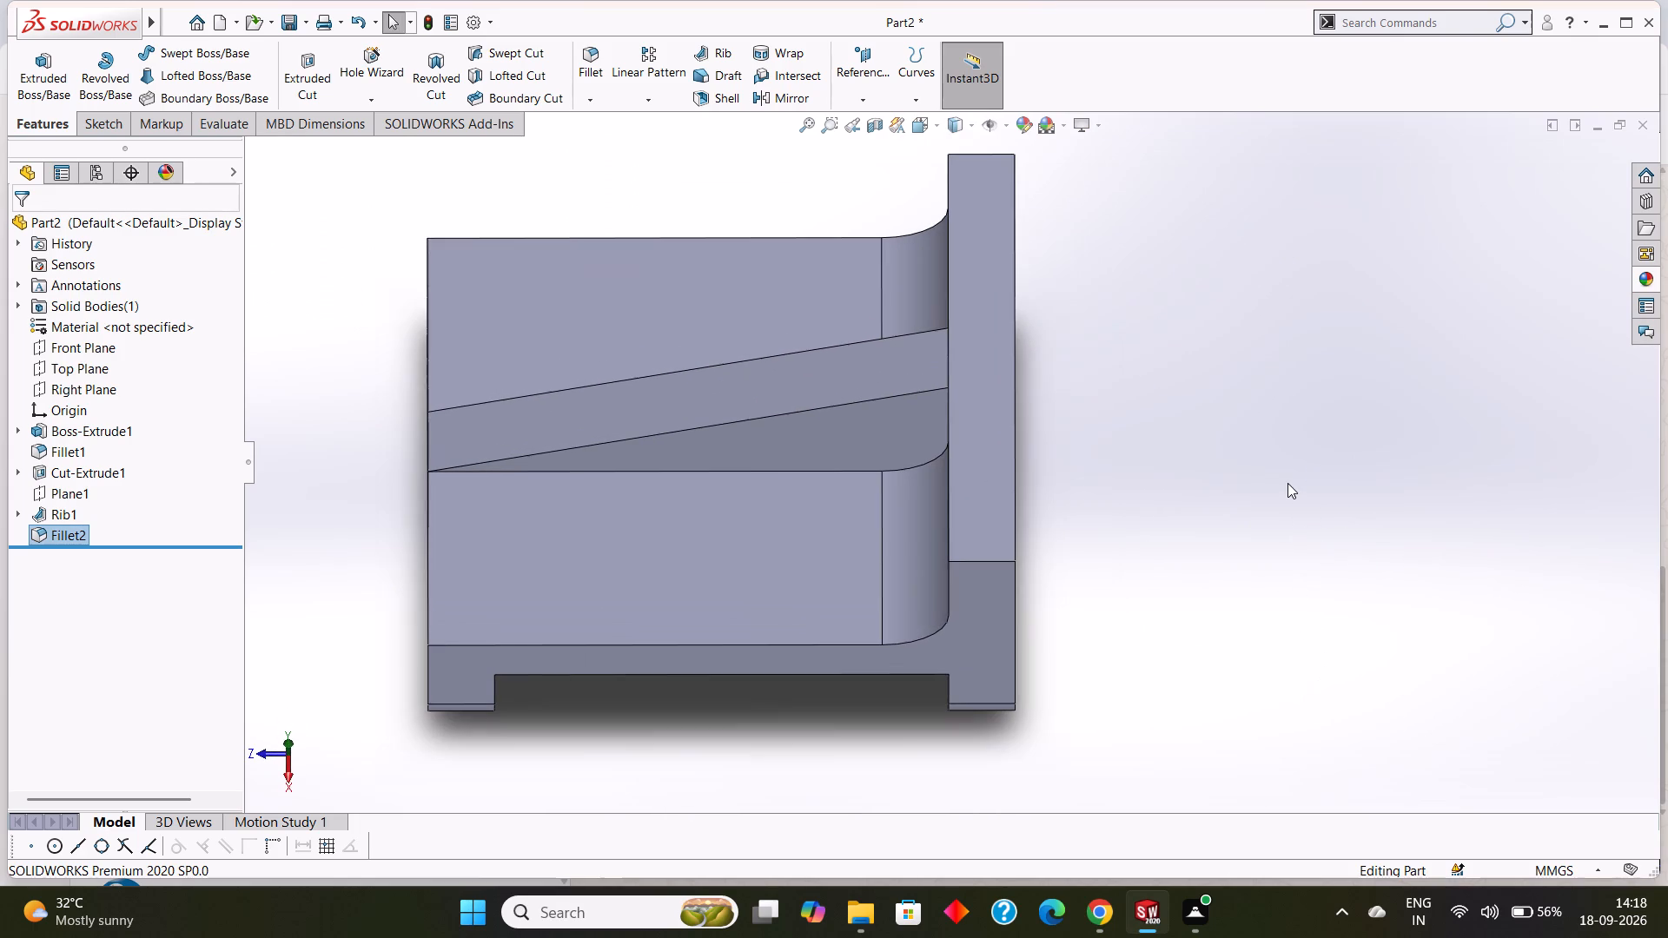
pyautogui.scroll(2, 1203, 426)
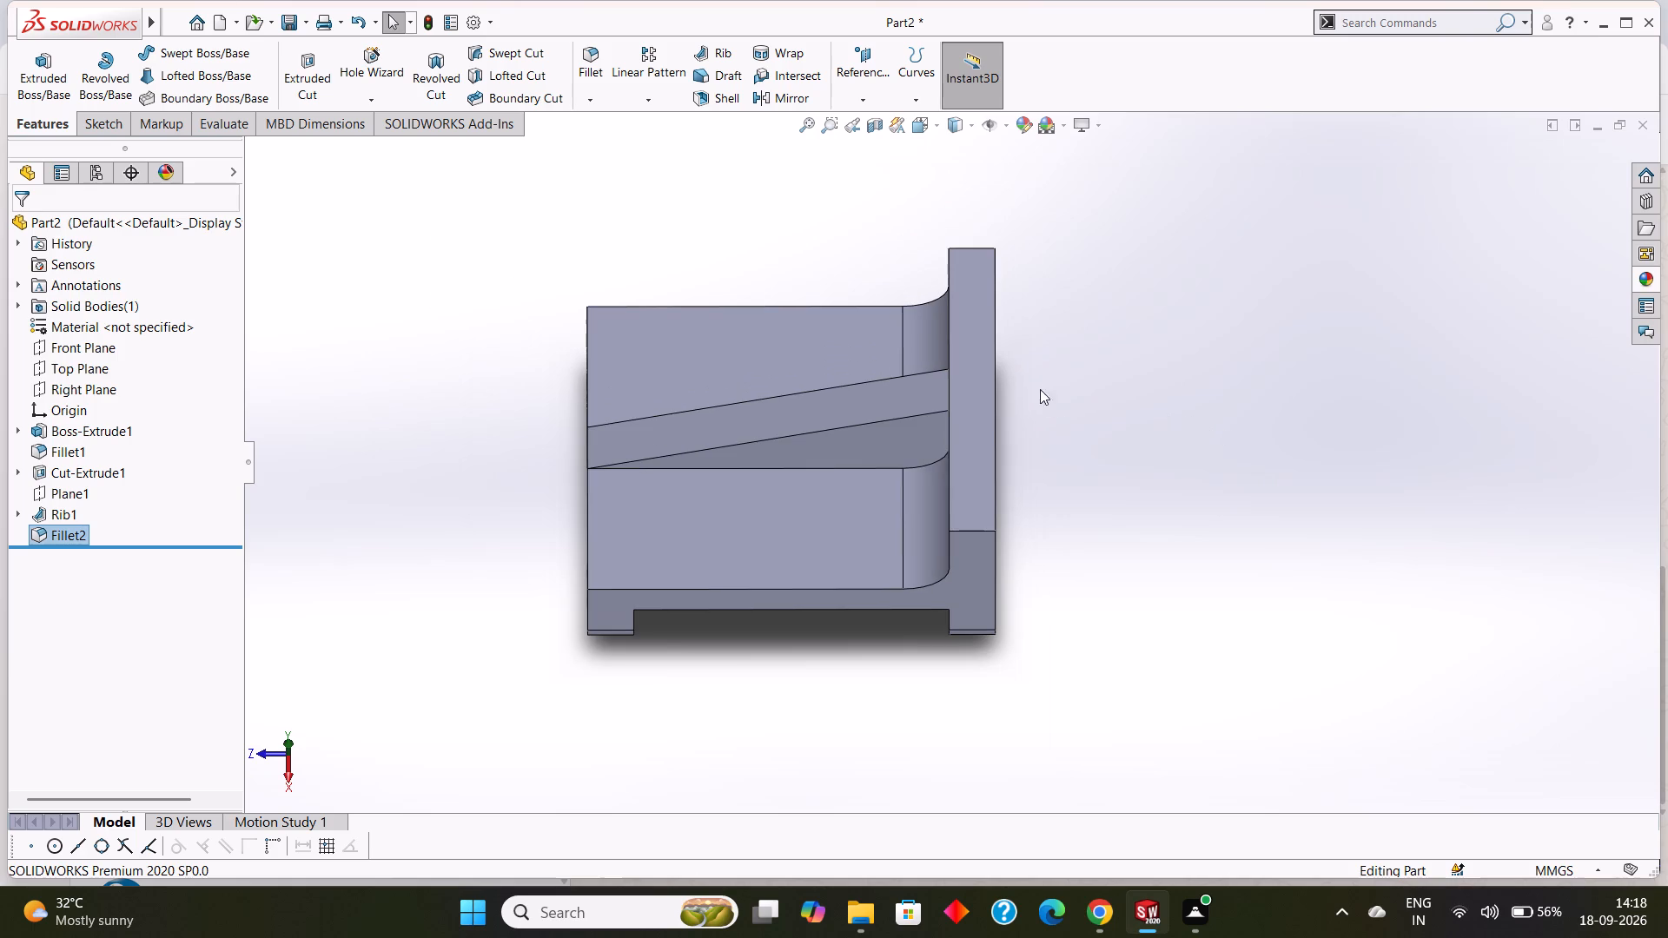
# Examine the upright's narrow top face and the flat face beside the rib squarely face-on.
pyautogui.click(968, 329)
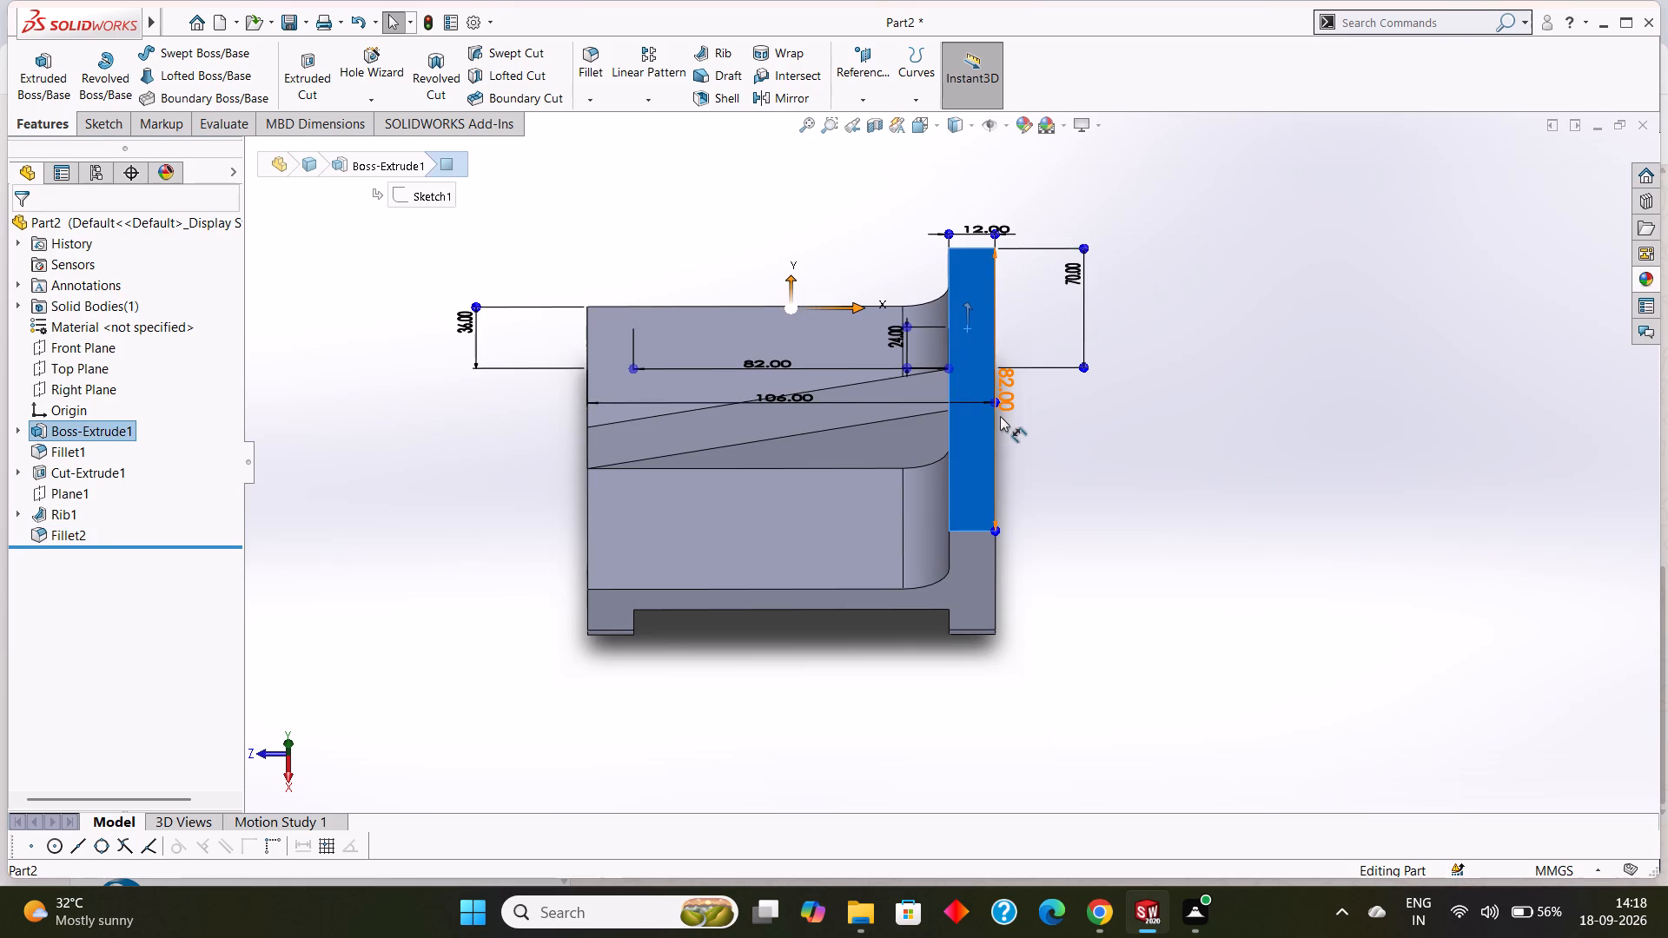
pyautogui.hotkey('ctrl', '8')
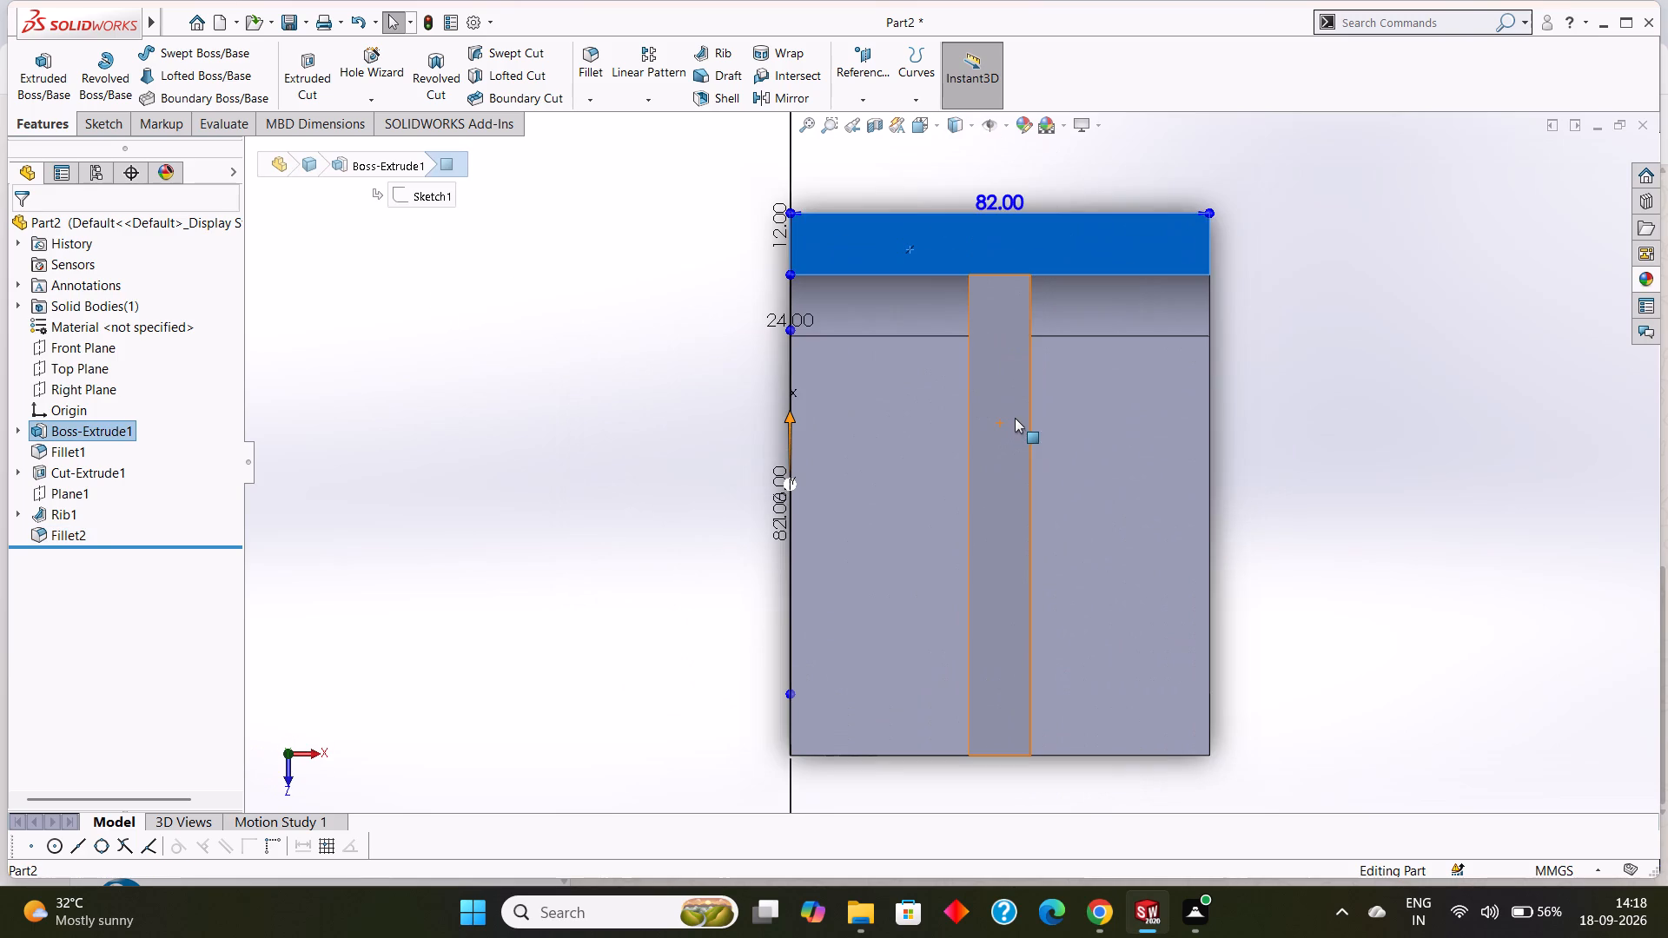
pyautogui.press('Escape')
pyautogui.moveTo(1375, 608); pyautogui.dragTo(1360, 598, button='middle')
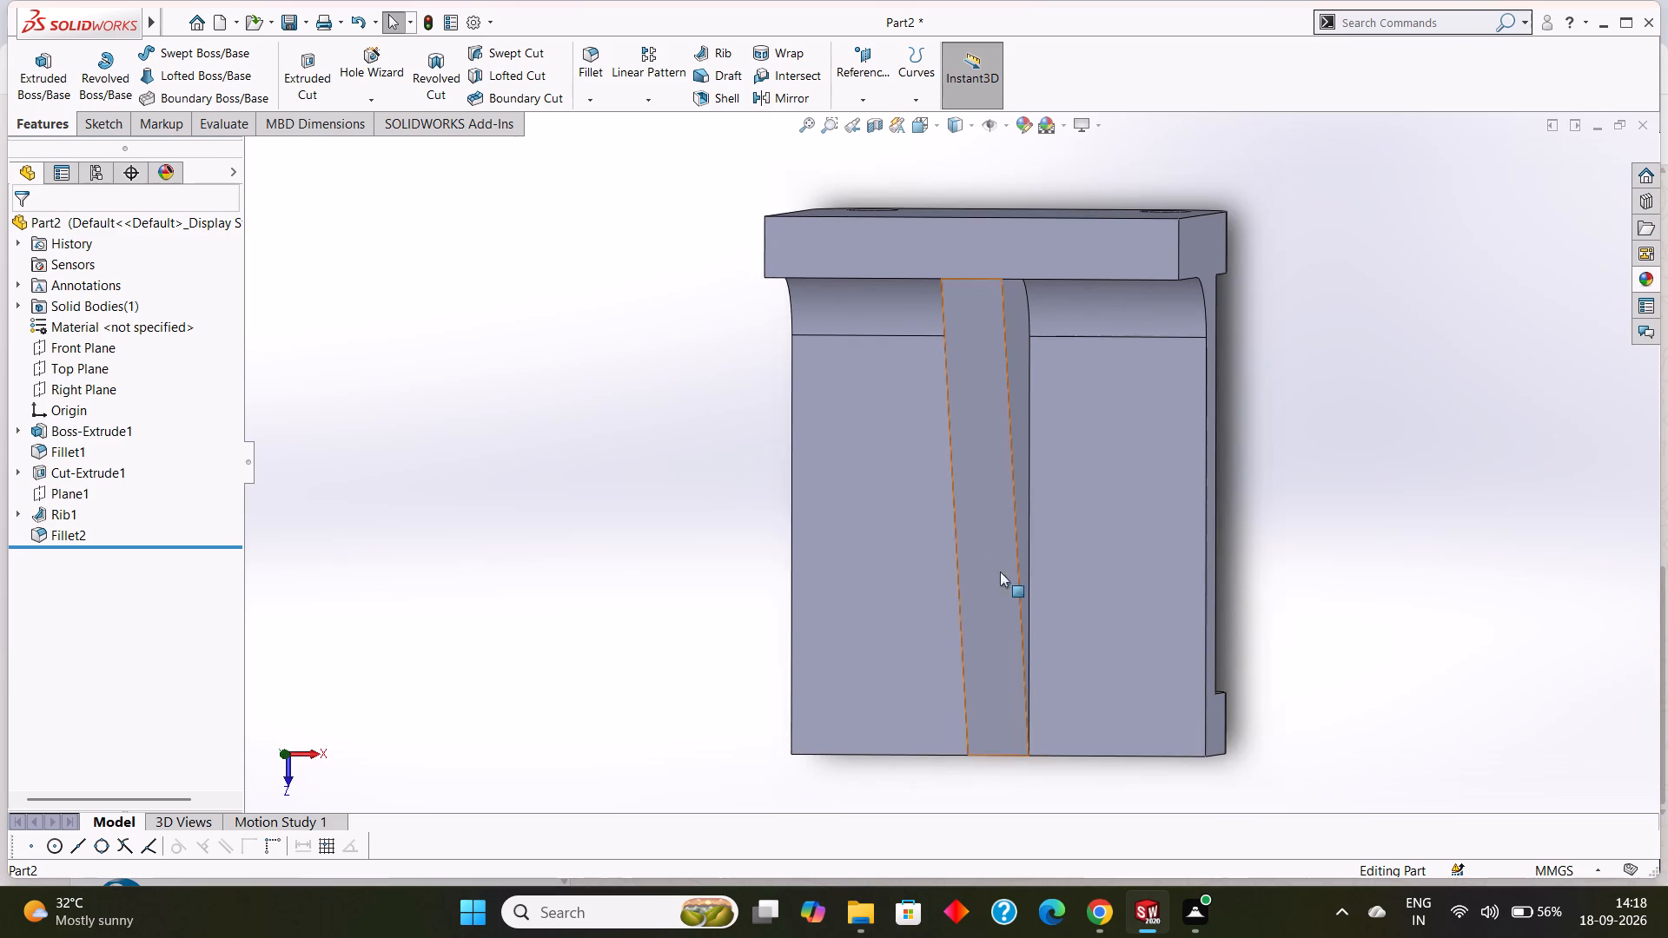
pyautogui.moveTo(883, 516); pyautogui.dragTo(903, 509)
pyautogui.hotkey('ctrl', '8')
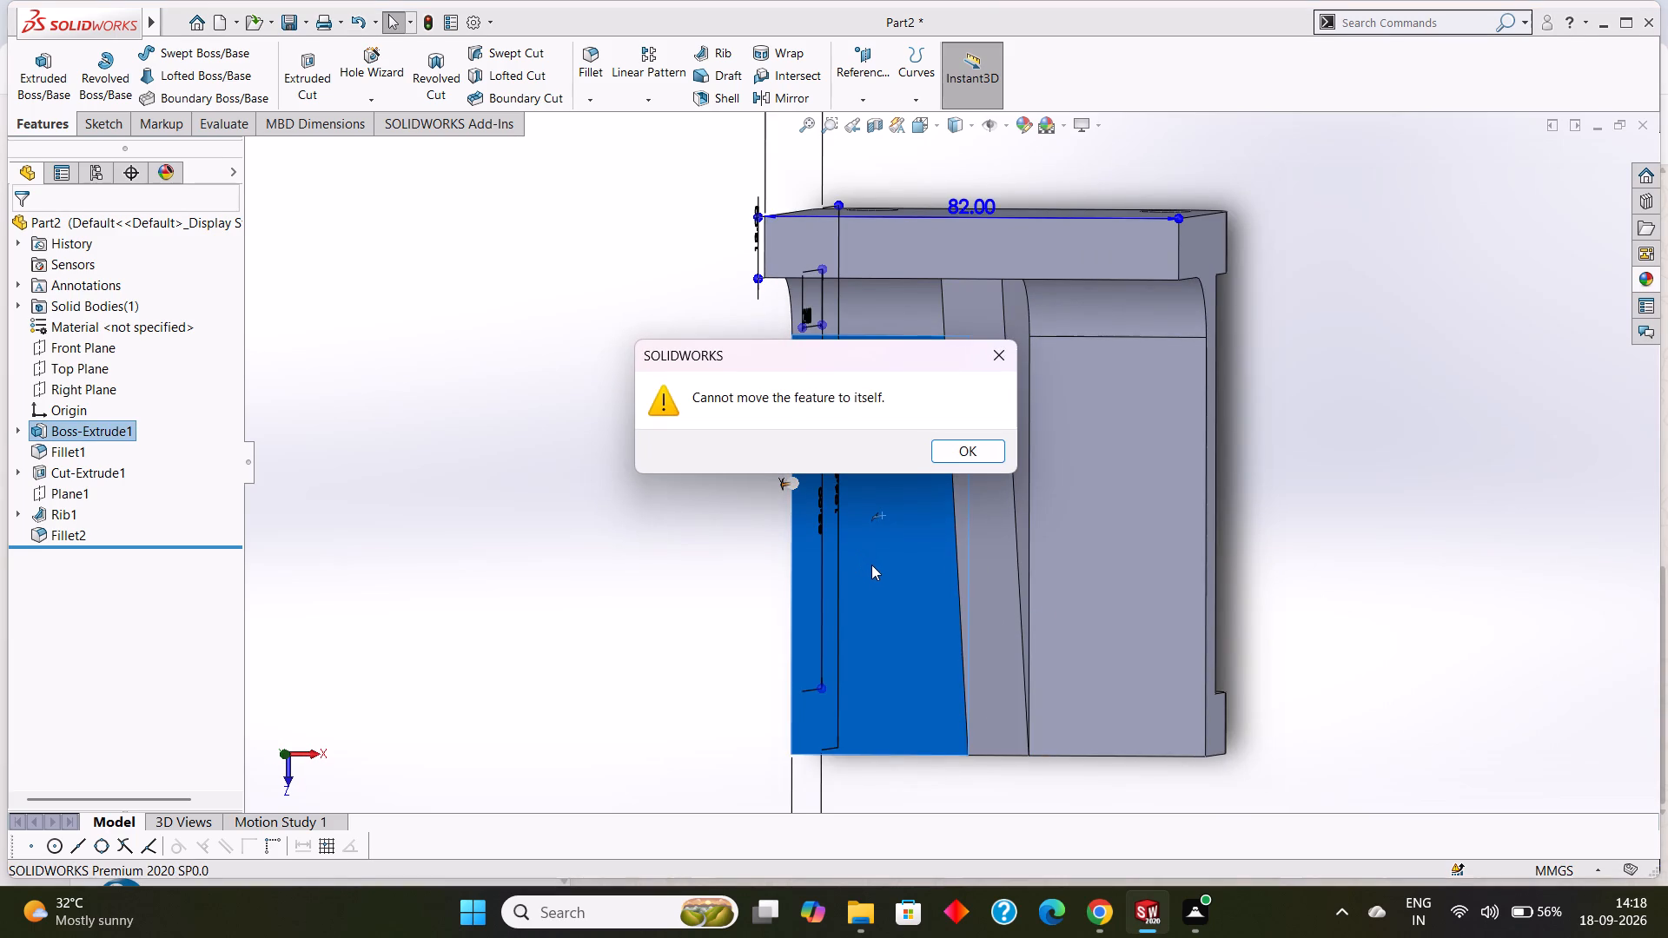
pyautogui.click(995, 352)
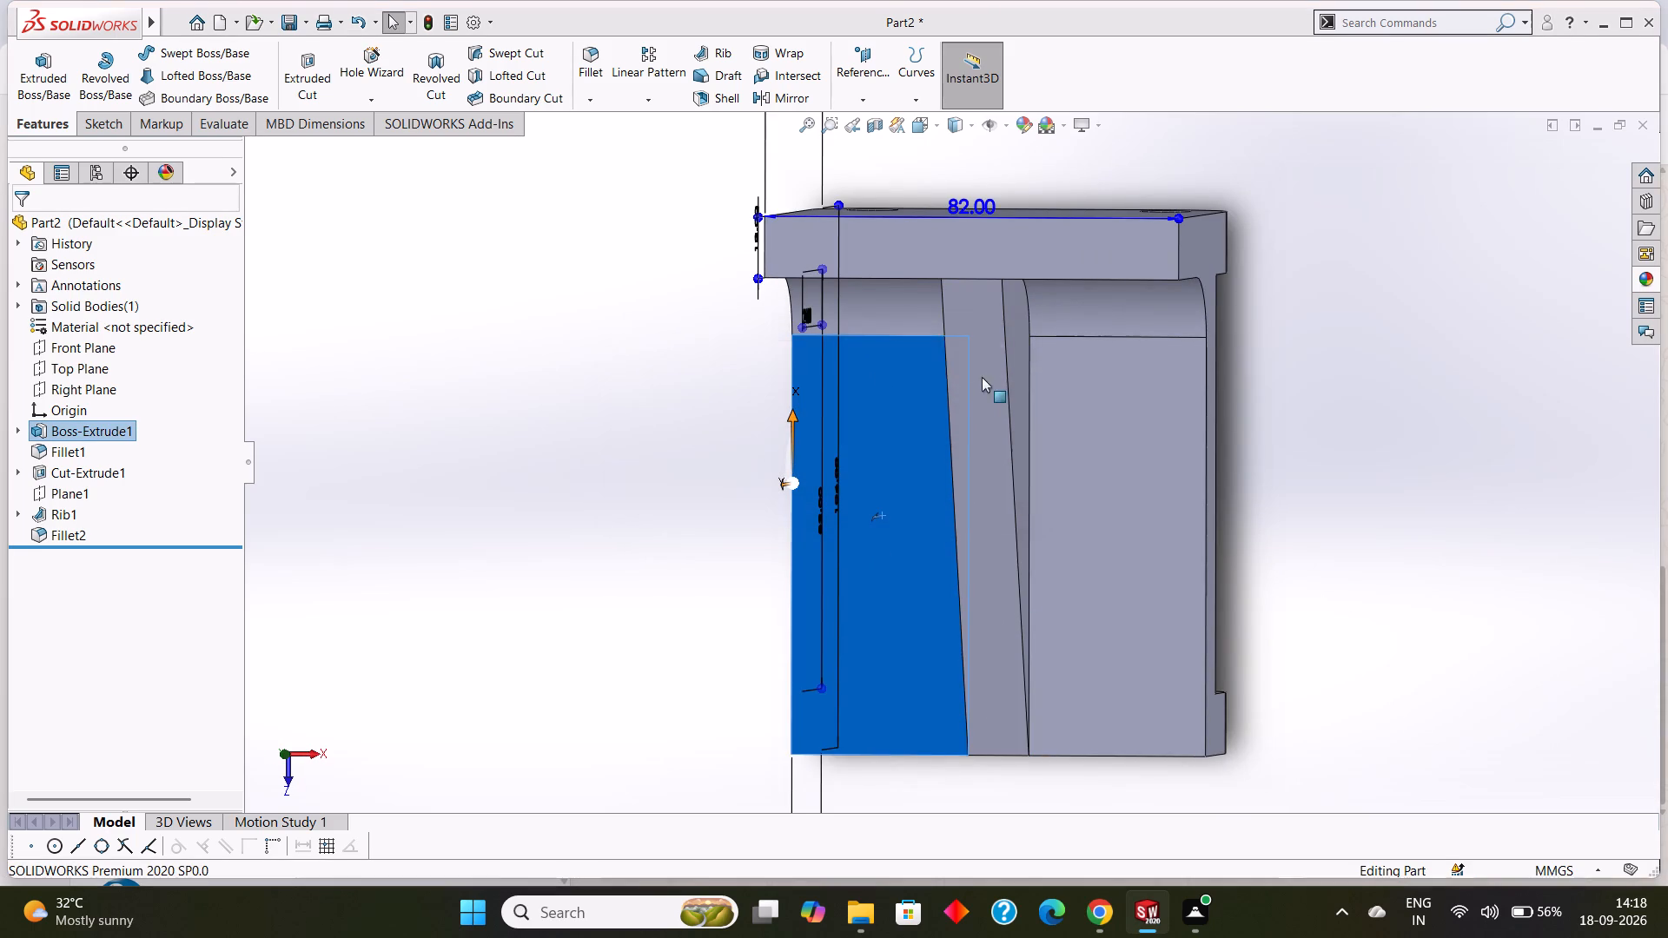
pyautogui.press('Escape')
pyautogui.press('Escape')
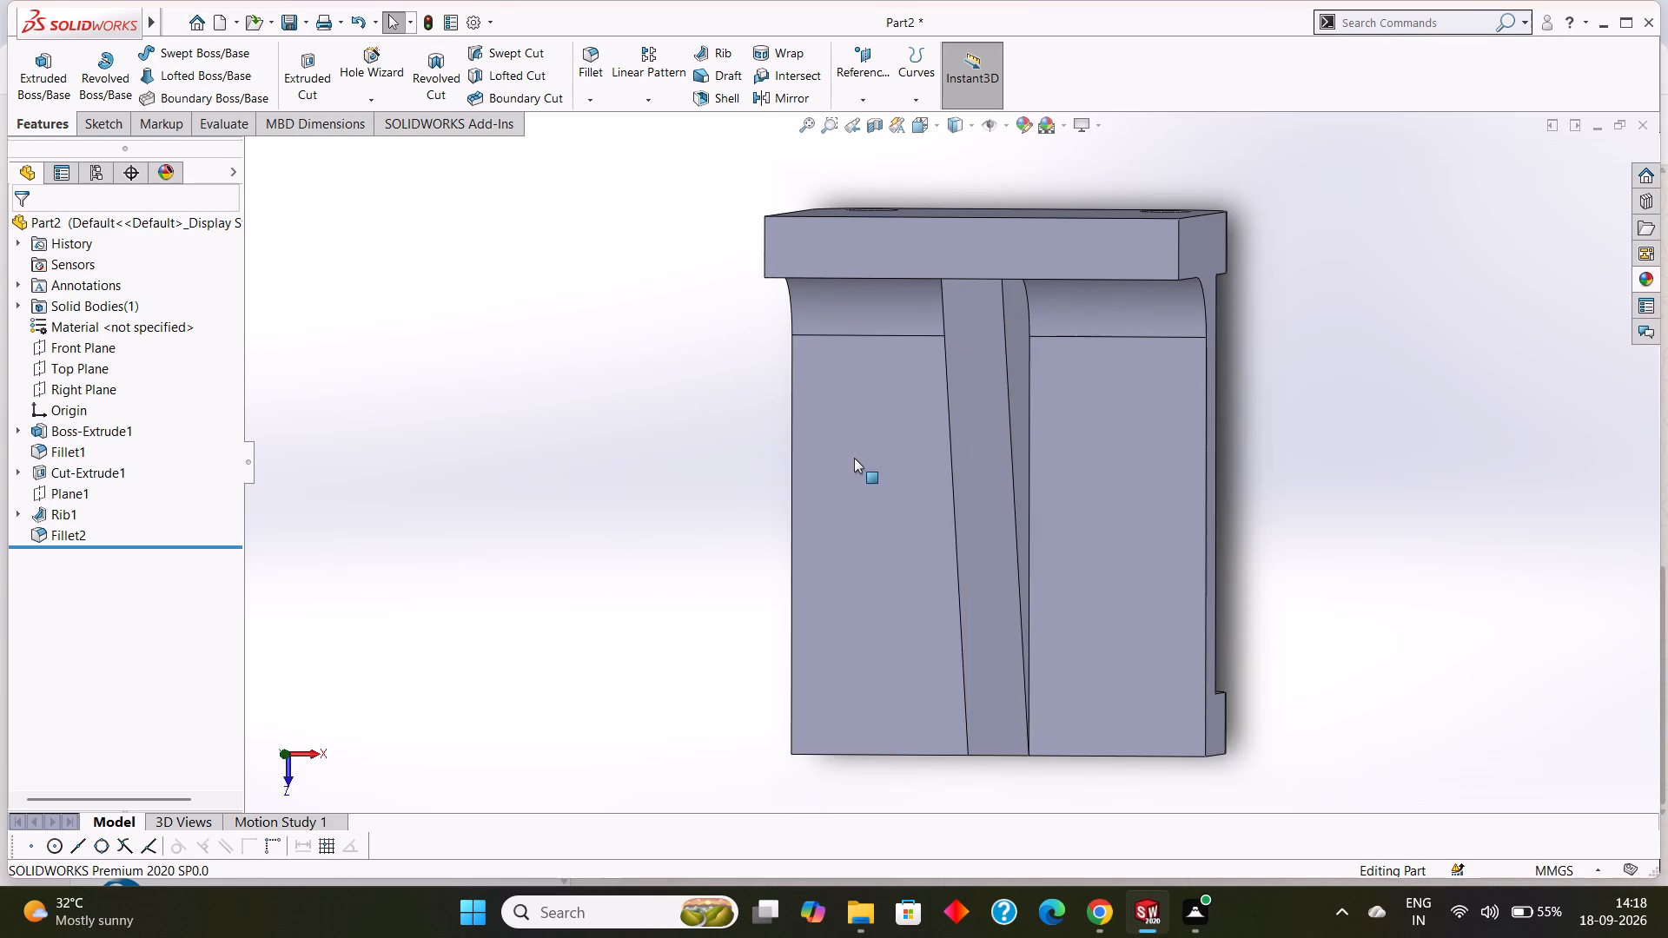
pyautogui.click(854, 458)
pyautogui.hotkey('ctrl', '8')
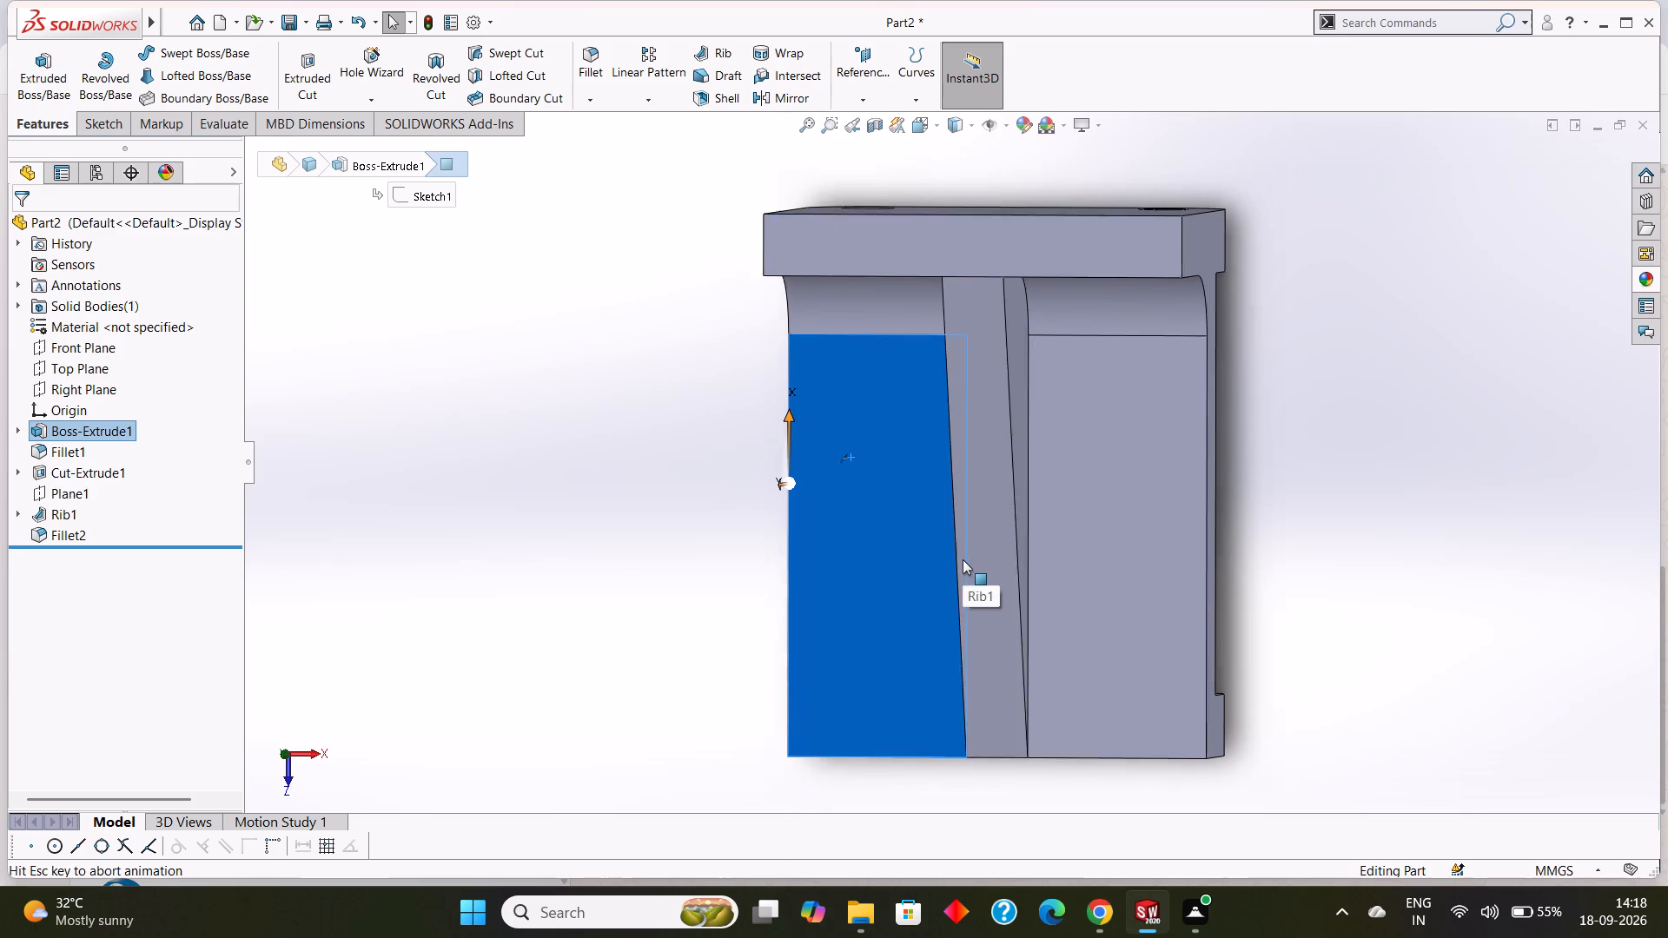
pyautogui.press('Escape')
# Examine the whole part from several angles, including the recessed underside with its holes, the rib and the inner fillets.
pyautogui.scroll(-1, 1273, 703)
pyautogui.moveTo(1302, 742); pyautogui.dragTo(1063, 612, button='middle')
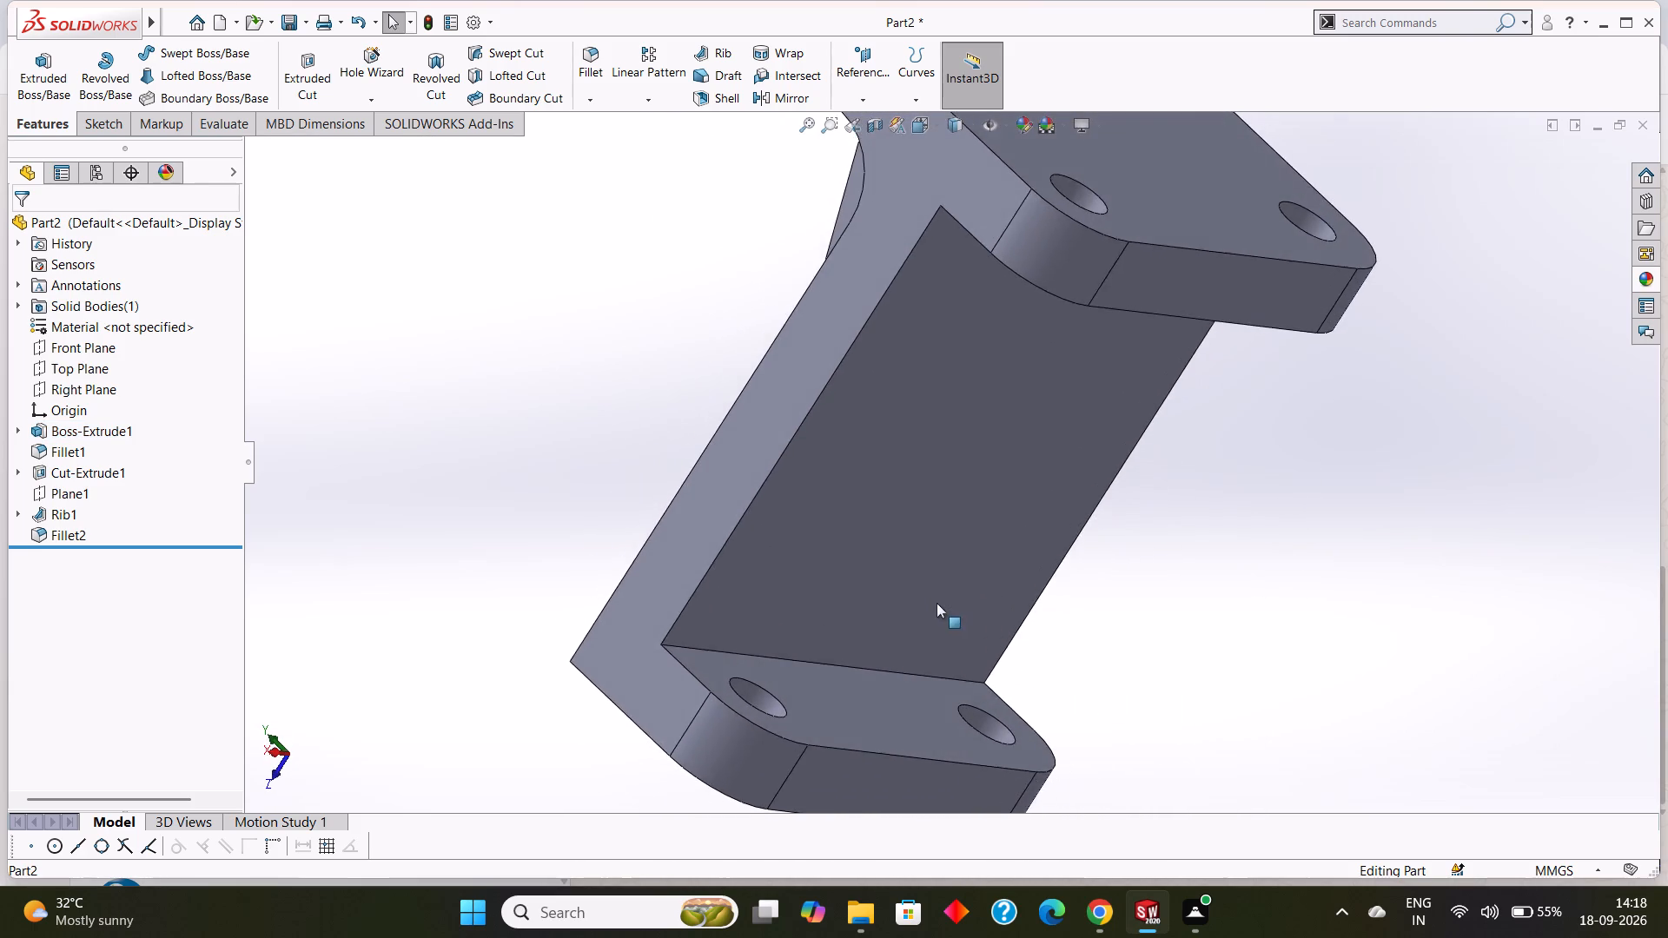
pyautogui.scroll(4, 948, 598)
pyautogui.moveTo(1204, 315); pyautogui.dragTo(1352, 569, button='middle')
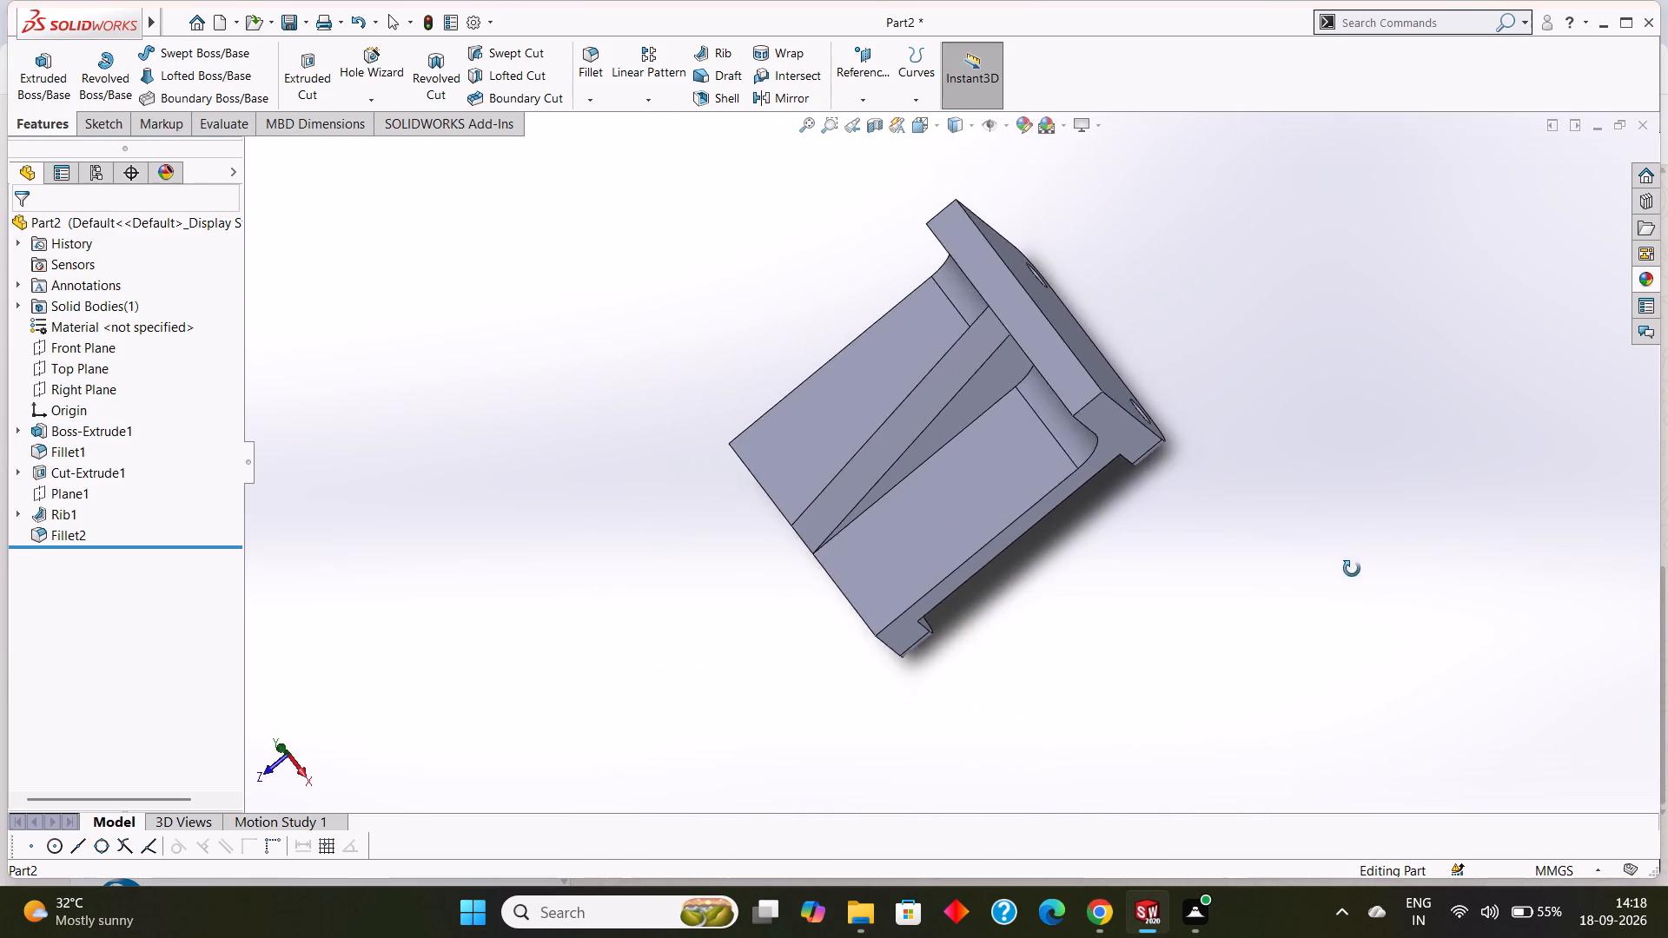
pyautogui.moveTo(1352, 569); pyautogui.dragTo(1348, 660, button='middle')
pyautogui.moveTo(401, 464); pyautogui.dragTo(429, 455, button='middle')
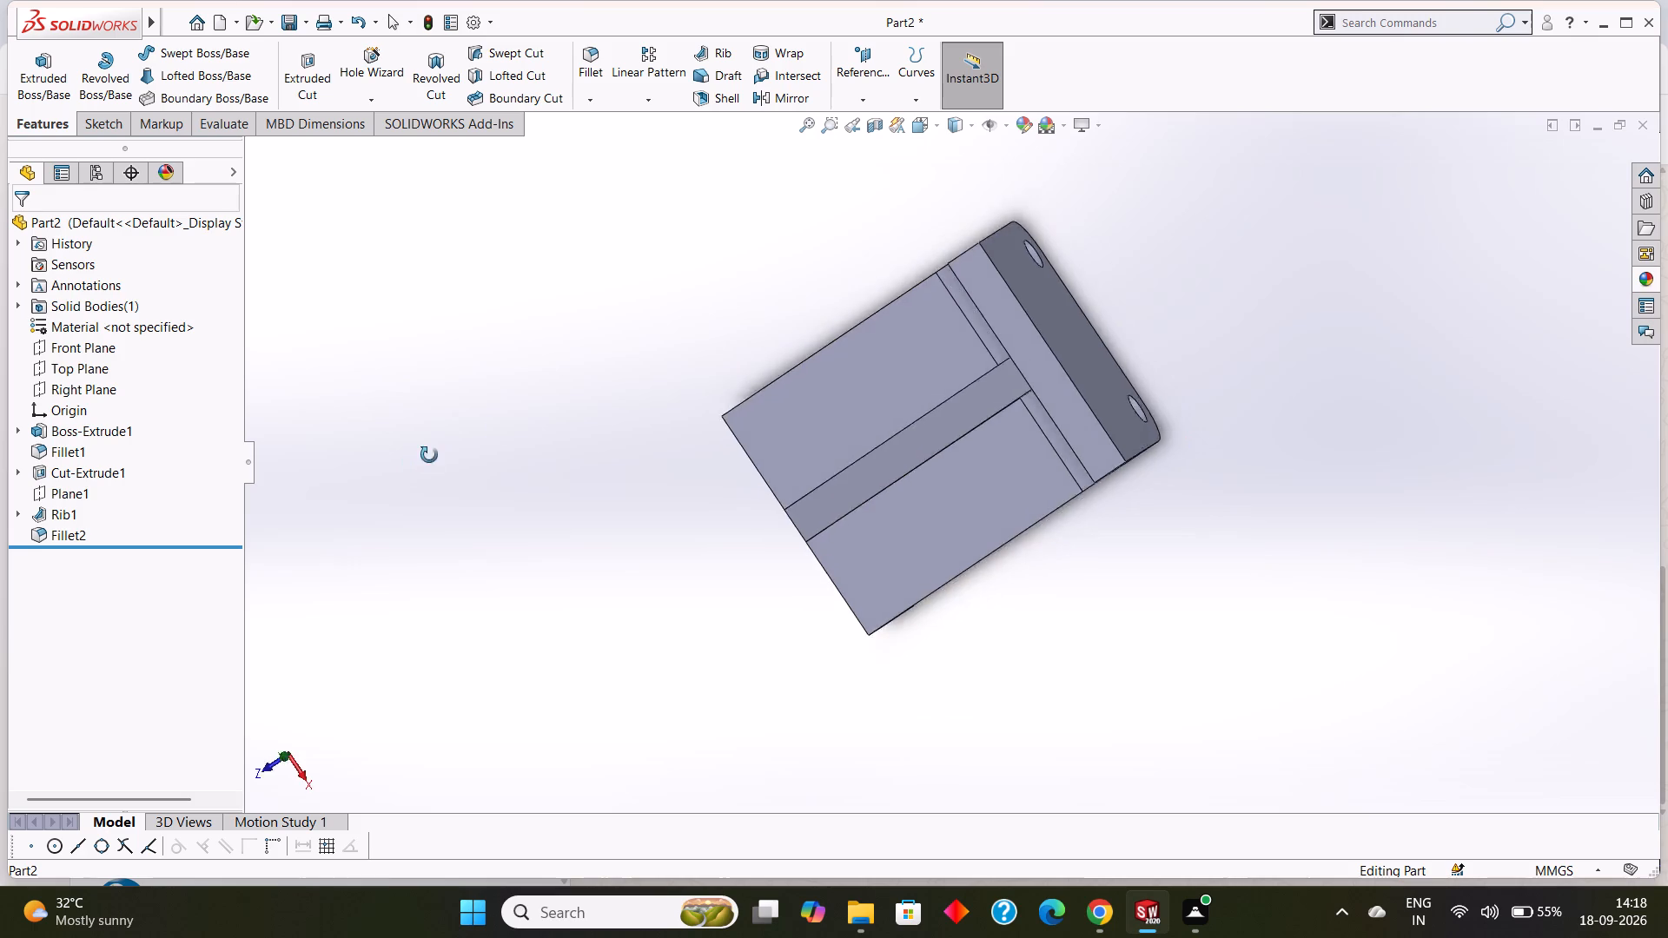
pyautogui.moveTo(429, 455); pyautogui.dragTo(421, 331, button='middle')
pyautogui.moveTo(1259, 454); pyautogui.dragTo(1265, 552, button='middle')
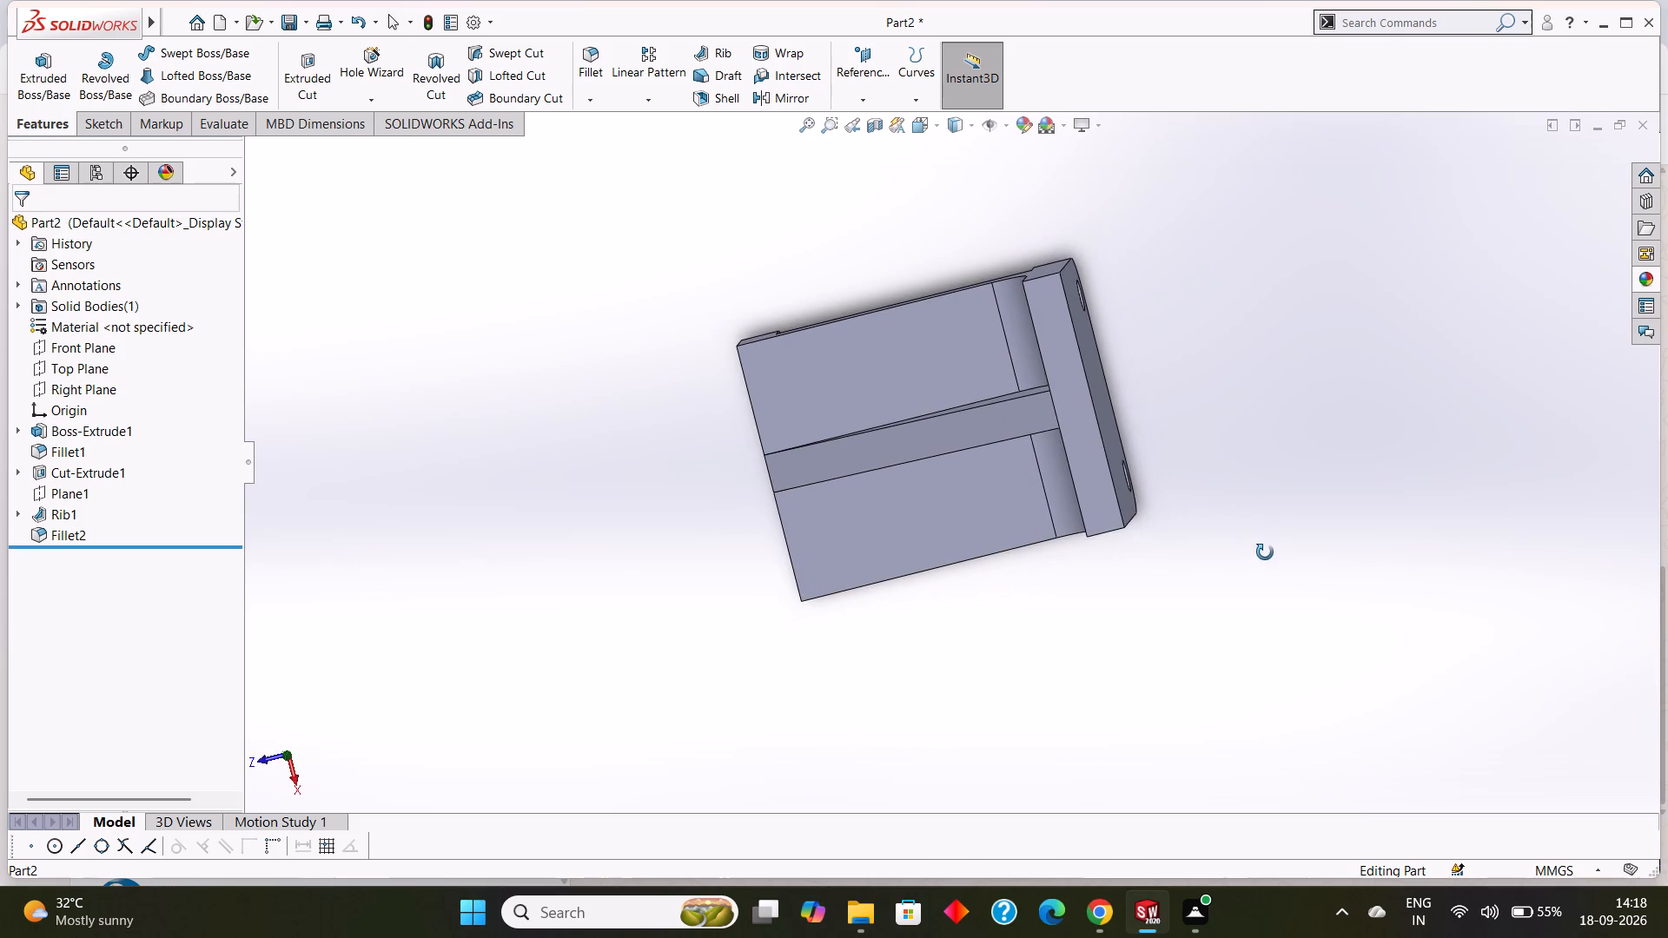
pyautogui.moveTo(1265, 552); pyautogui.dragTo(1264, 552, button='middle')
pyautogui.moveTo(668, 501); pyautogui.dragTo(680, 495, button='middle')
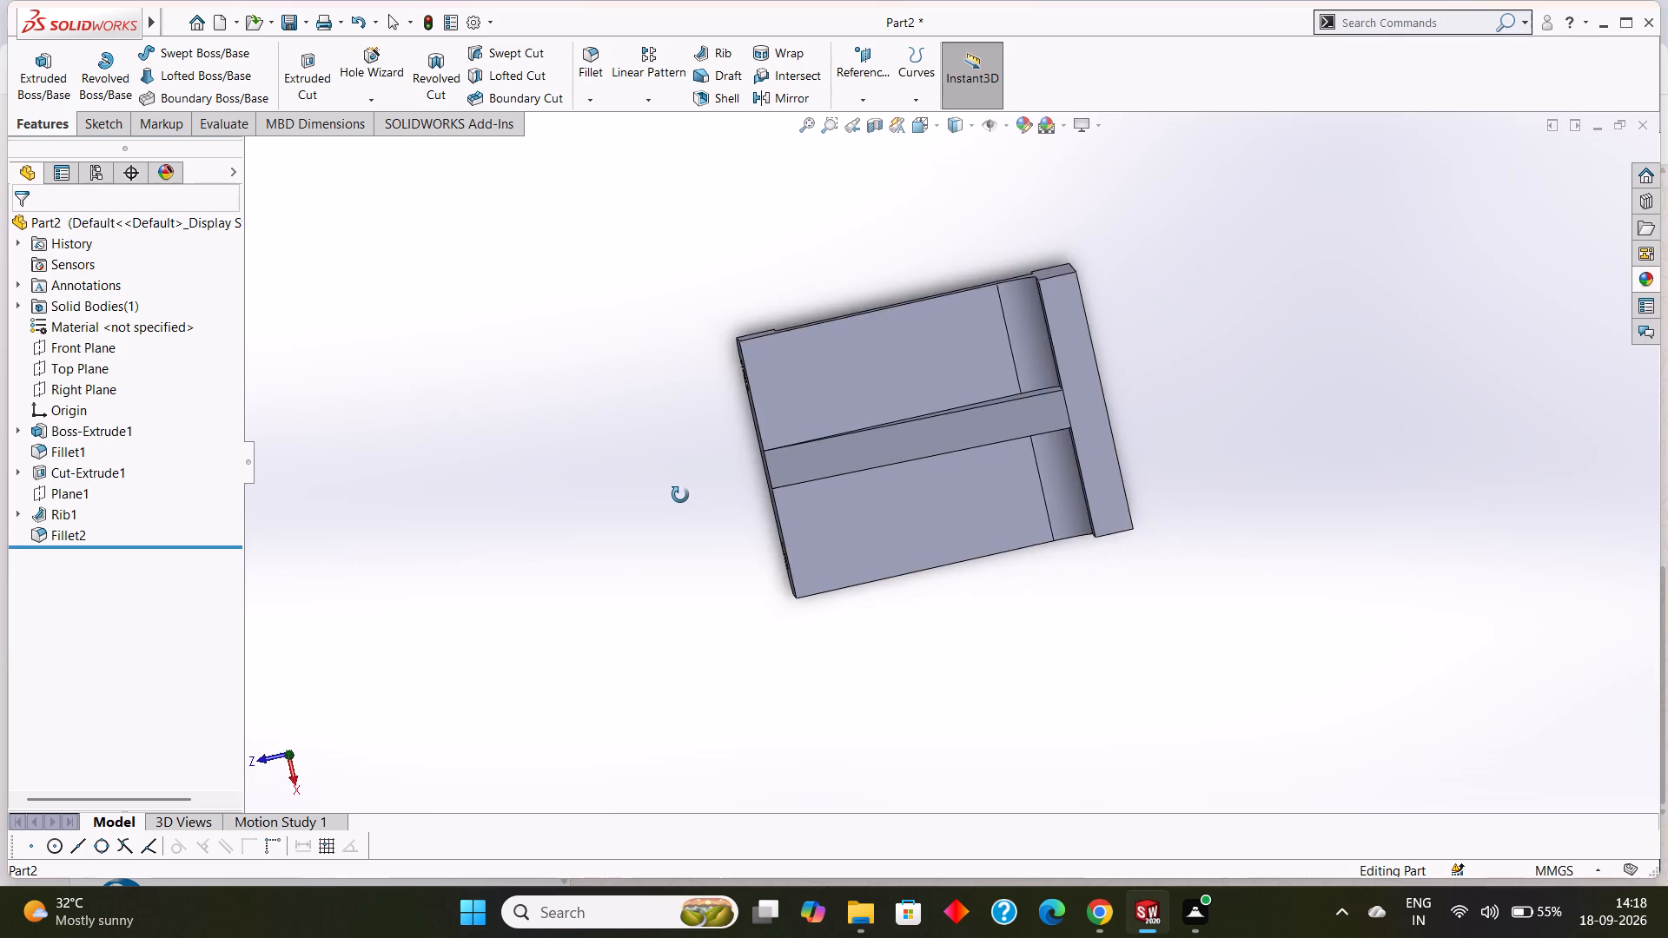
pyautogui.moveTo(680, 495); pyautogui.dragTo(661, 499, button='middle')
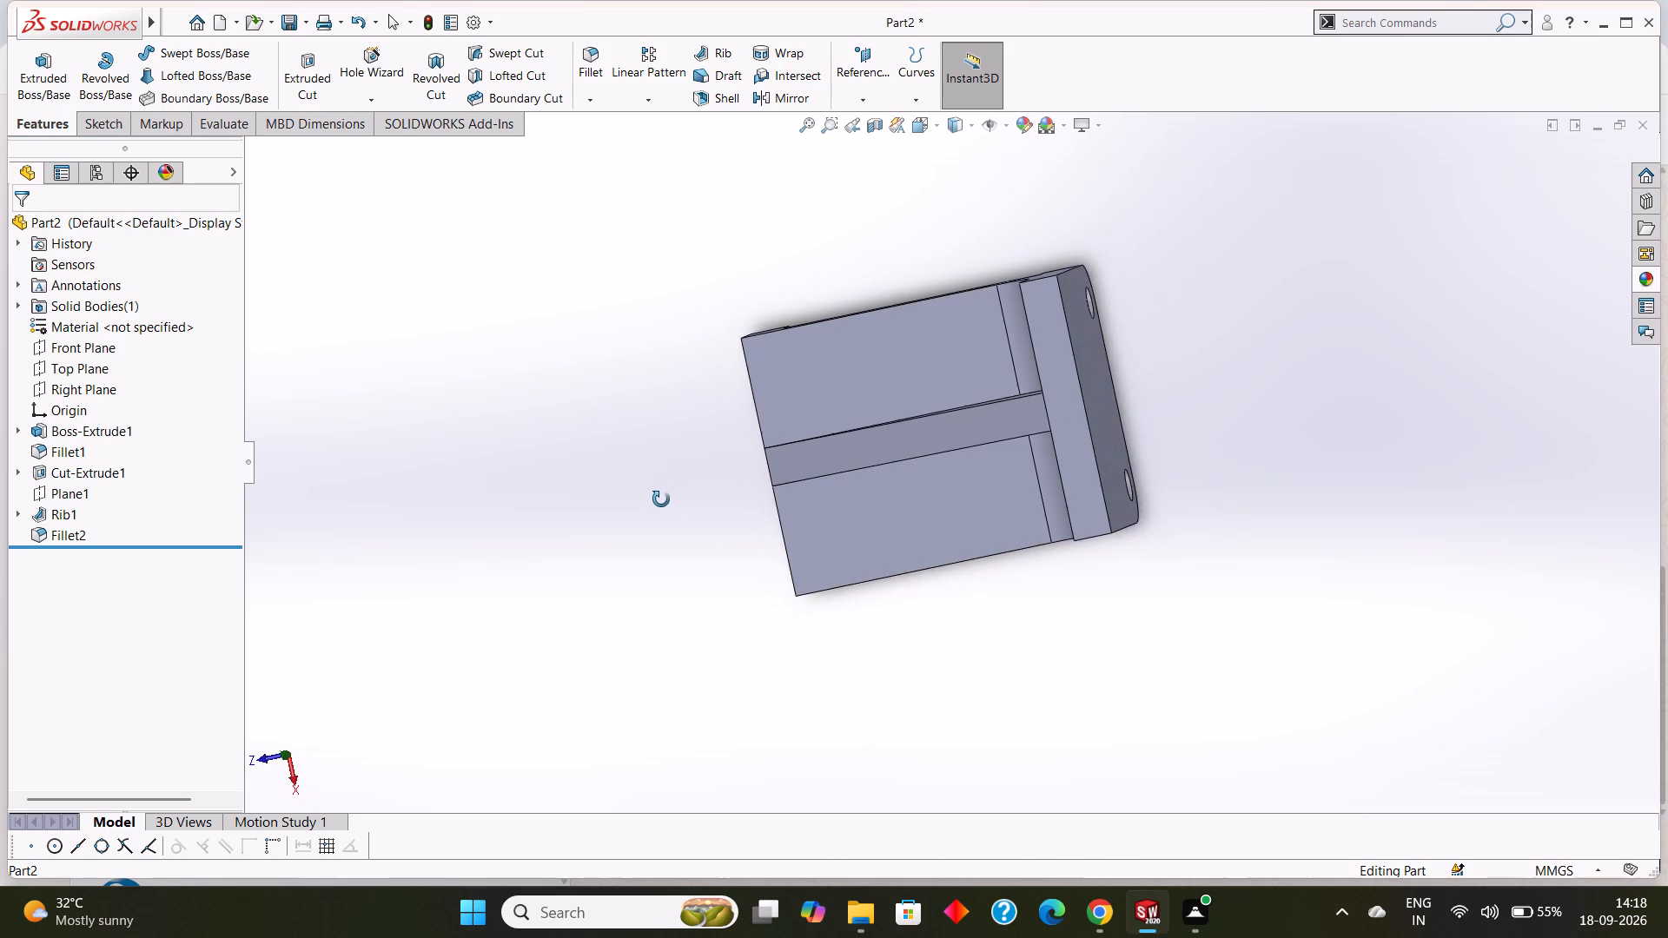
pyautogui.moveTo(661, 499); pyautogui.dragTo(645, 531, button='middle')
pyautogui.moveTo(675, 528); pyautogui.dragTo(636, 531, button='right')
pyautogui.scroll(-1, 652, 526)
pyautogui.moveTo(652, 527); pyautogui.dragTo(653, 527, button='middle')
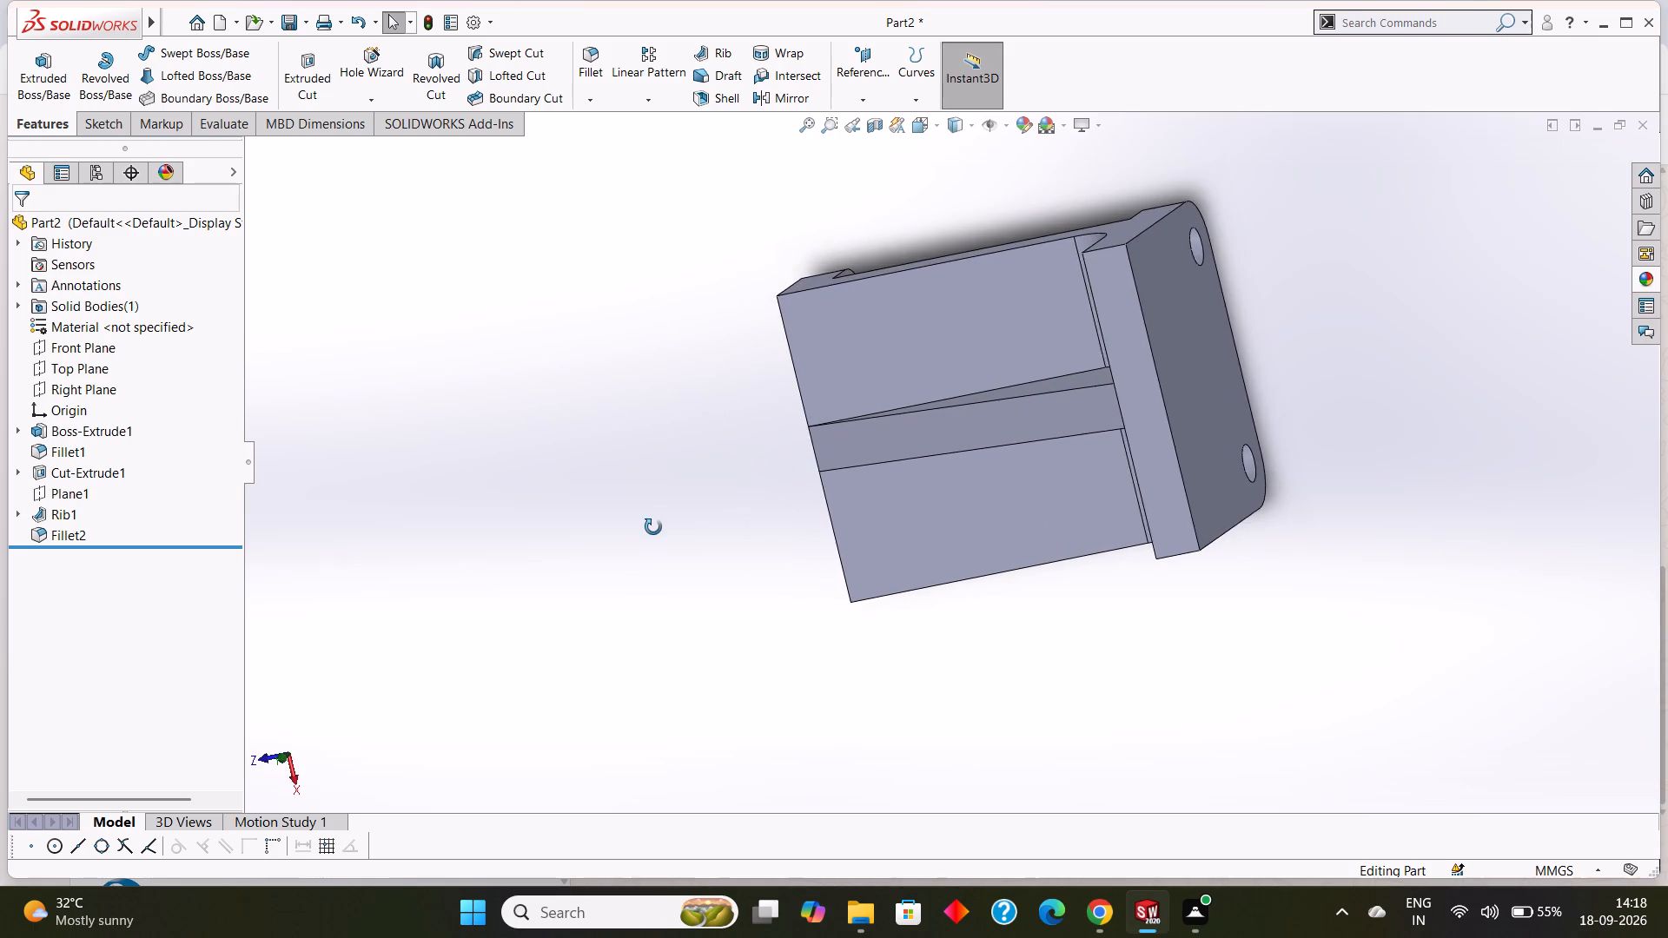
pyautogui.moveTo(653, 527); pyautogui.dragTo(689, 506, button='middle')
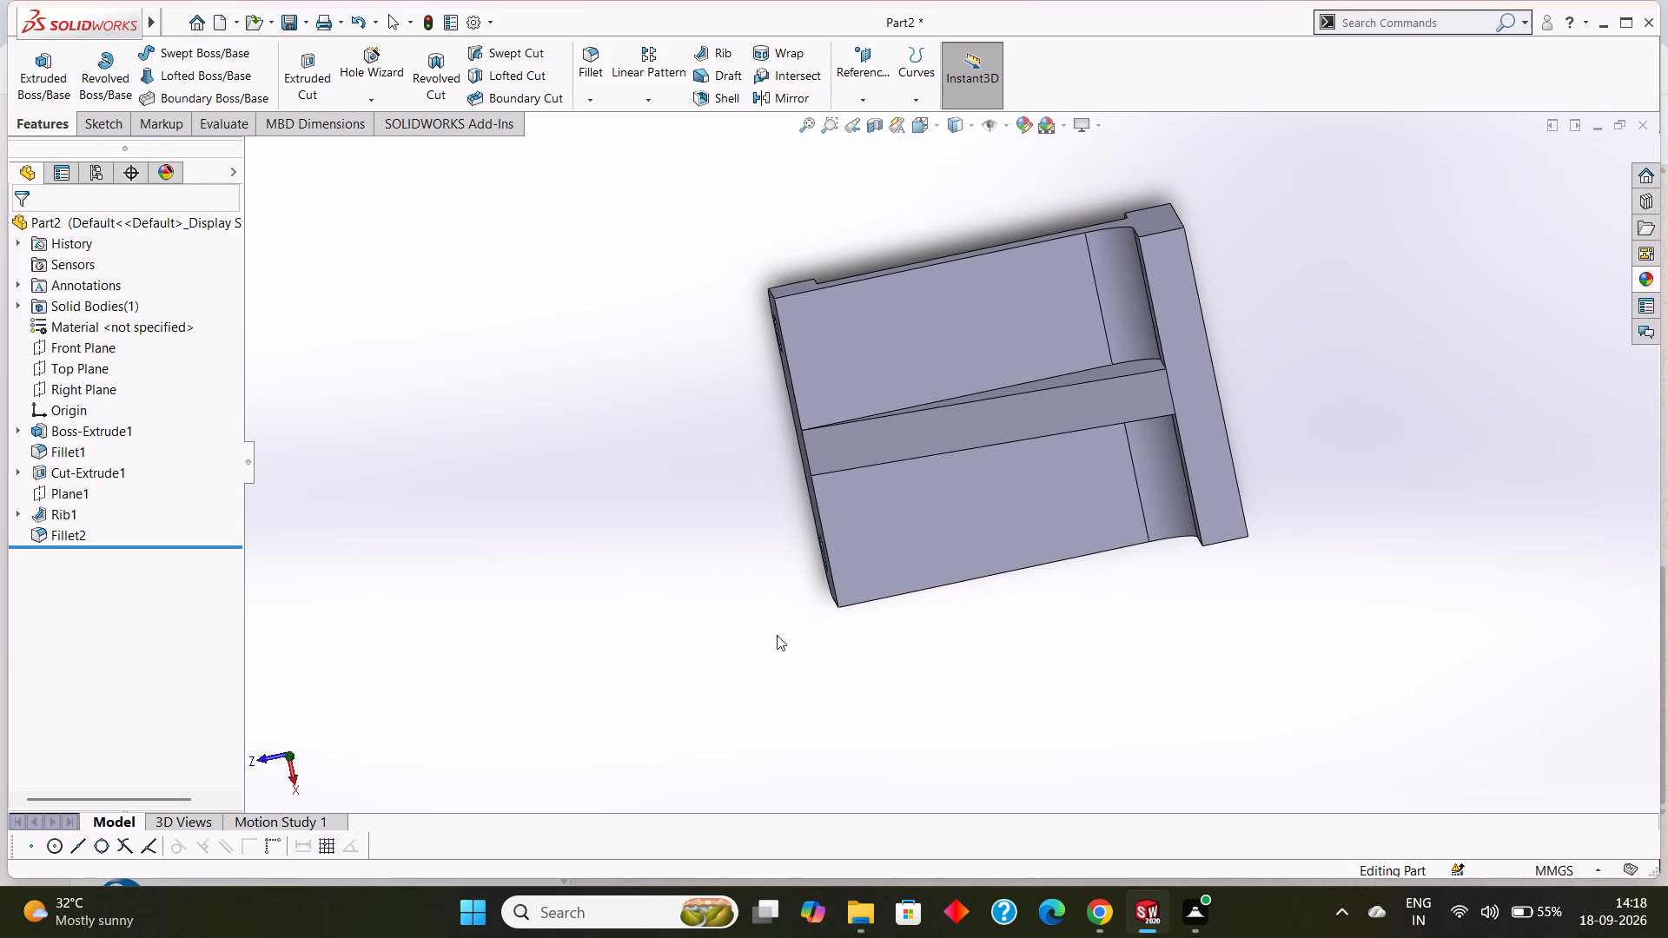
pyautogui.scroll(1, 777, 635)
pyautogui.moveTo(777, 635); pyautogui.dragTo(767, 615, button='middle')
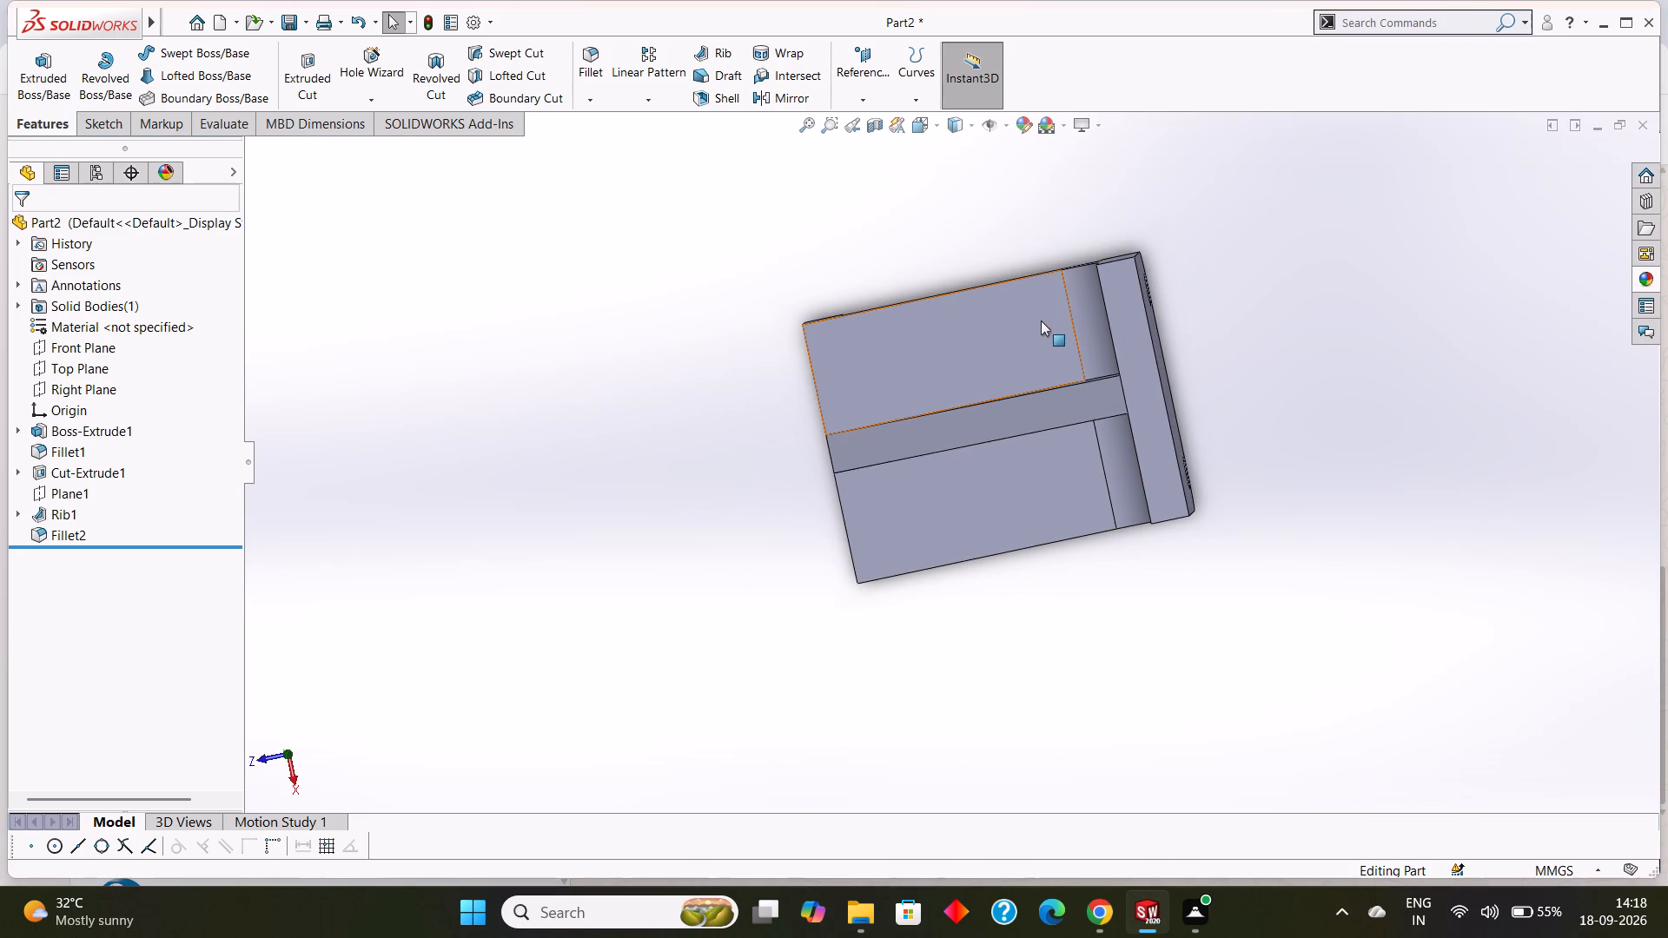
pyautogui.scroll(-2, 1051, 306)
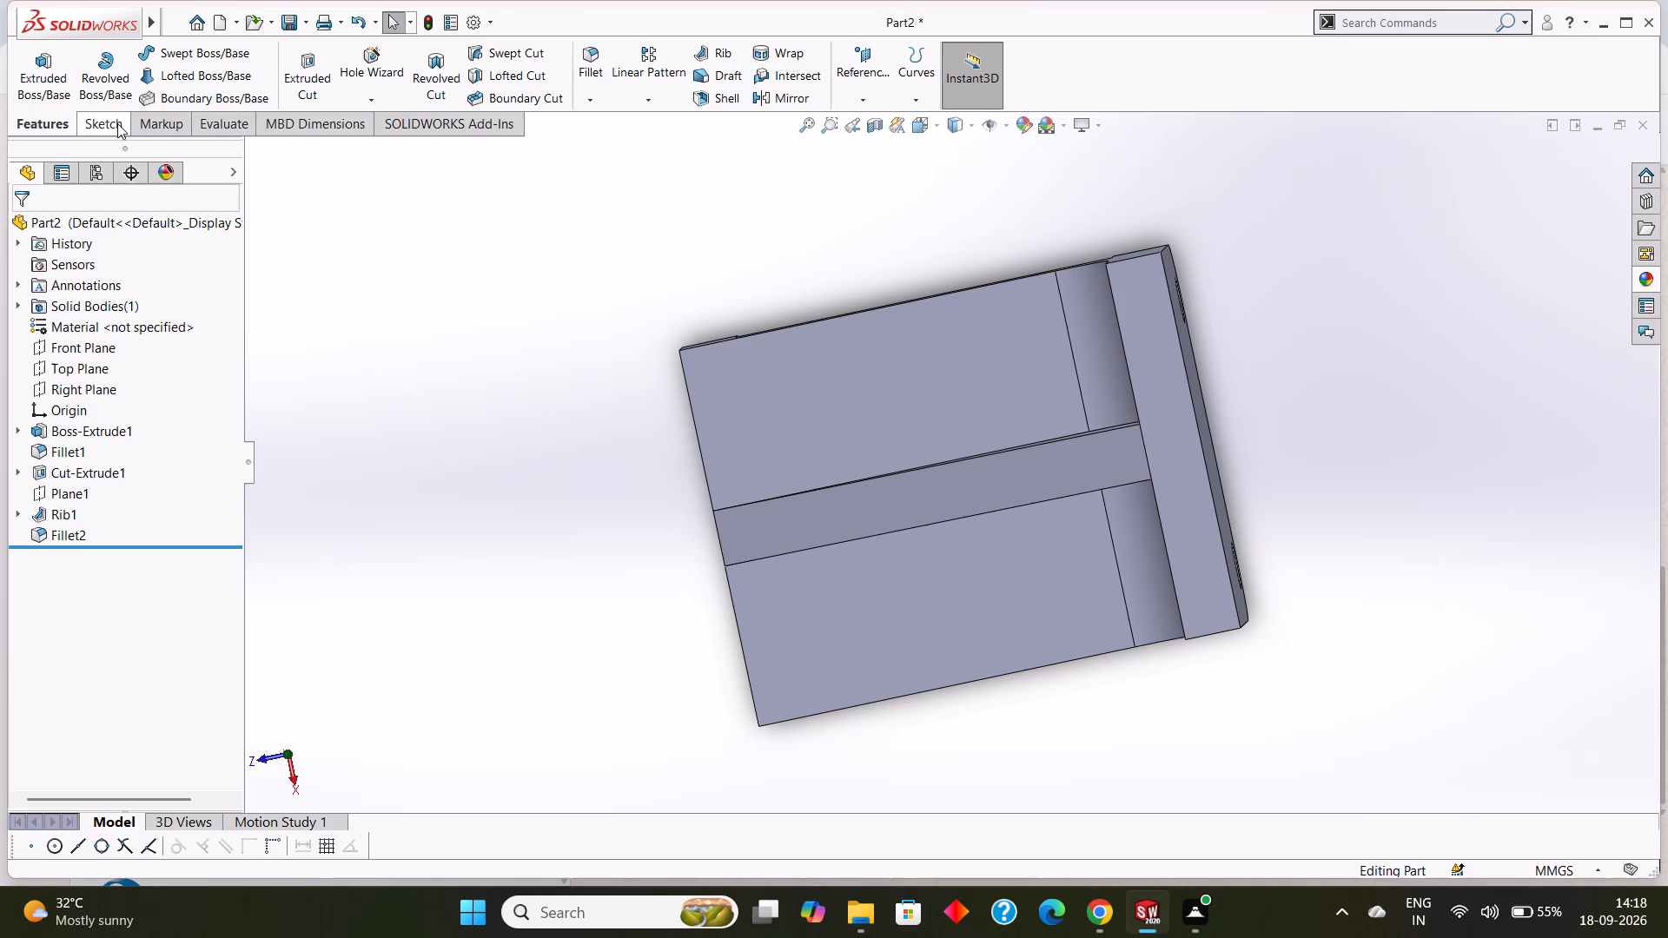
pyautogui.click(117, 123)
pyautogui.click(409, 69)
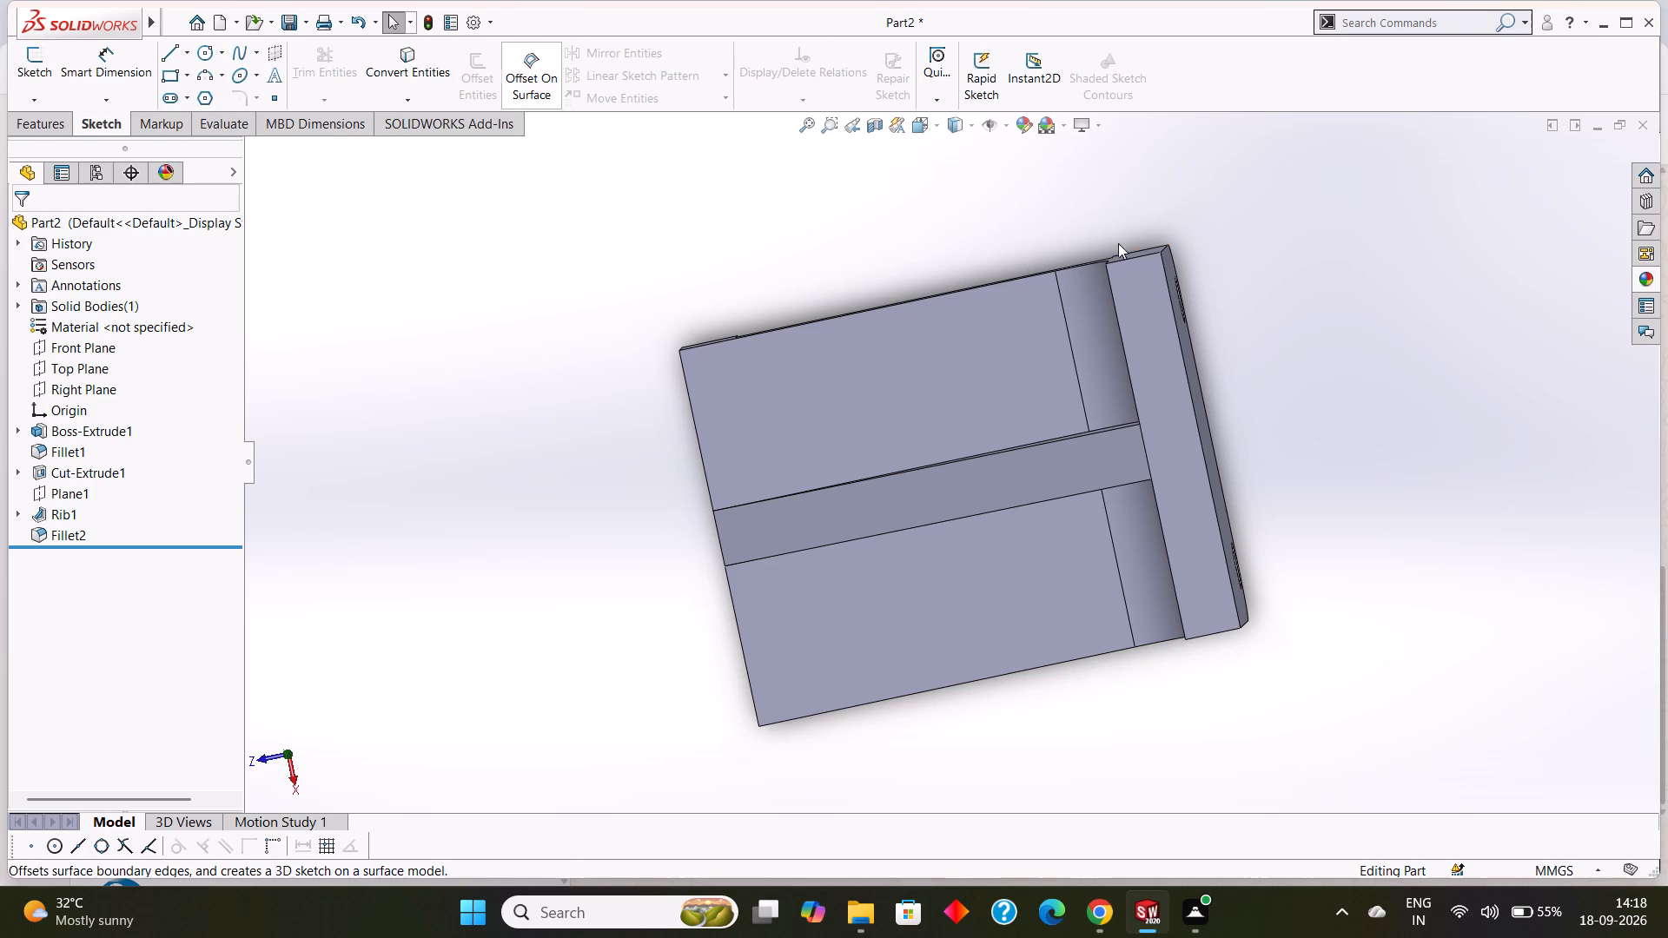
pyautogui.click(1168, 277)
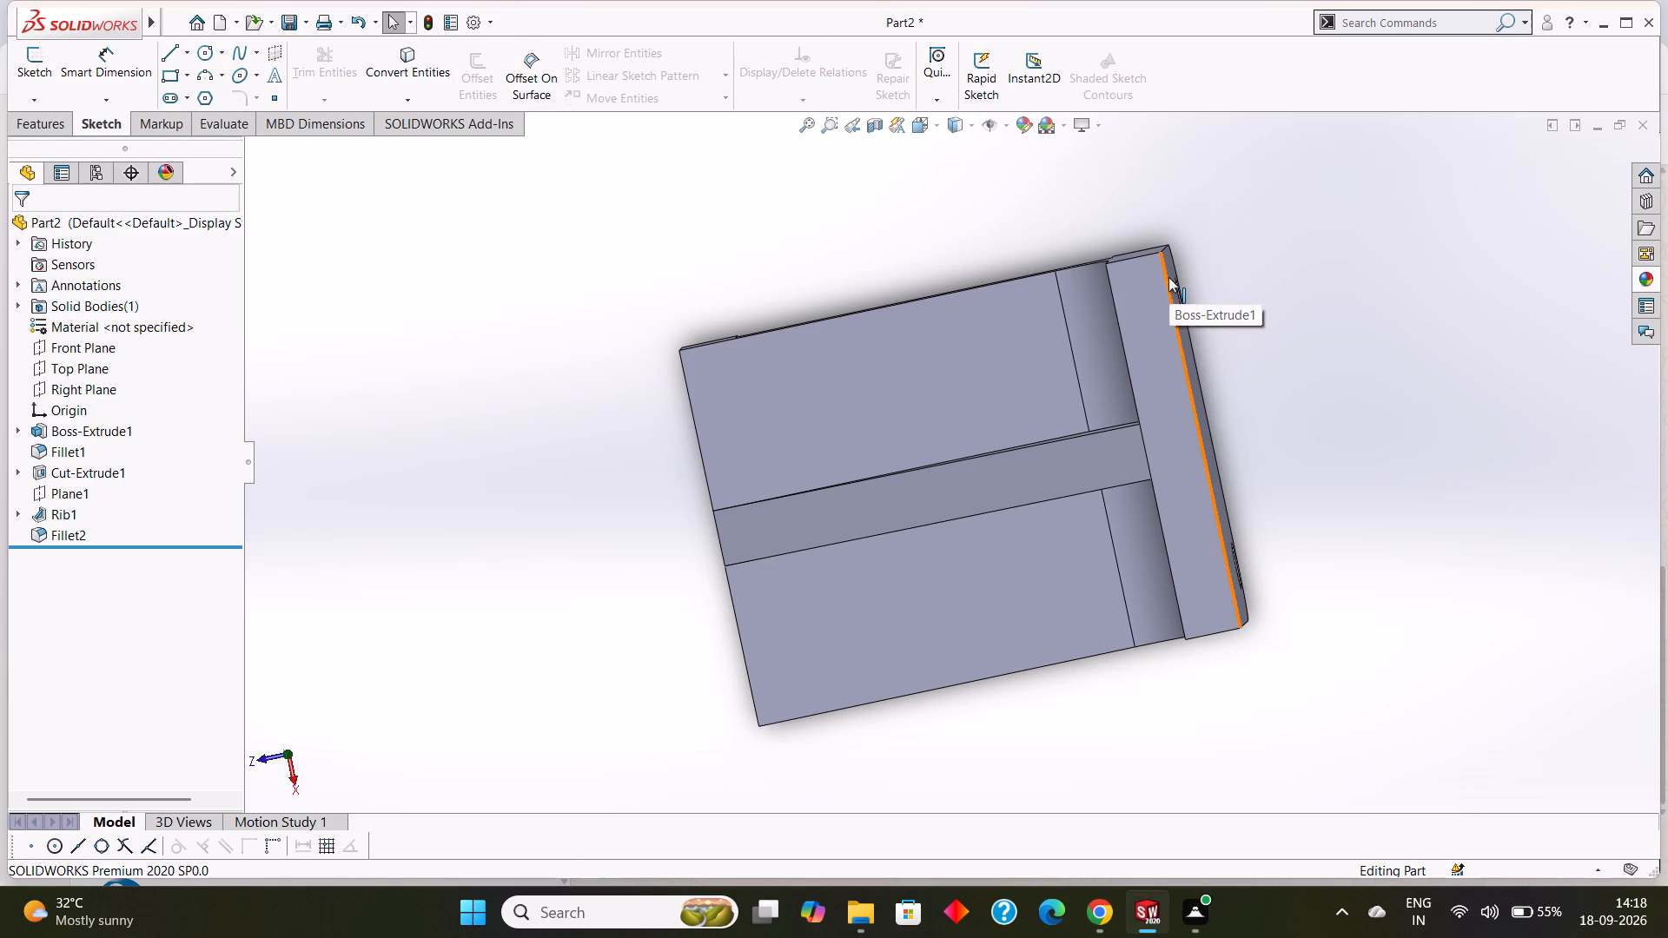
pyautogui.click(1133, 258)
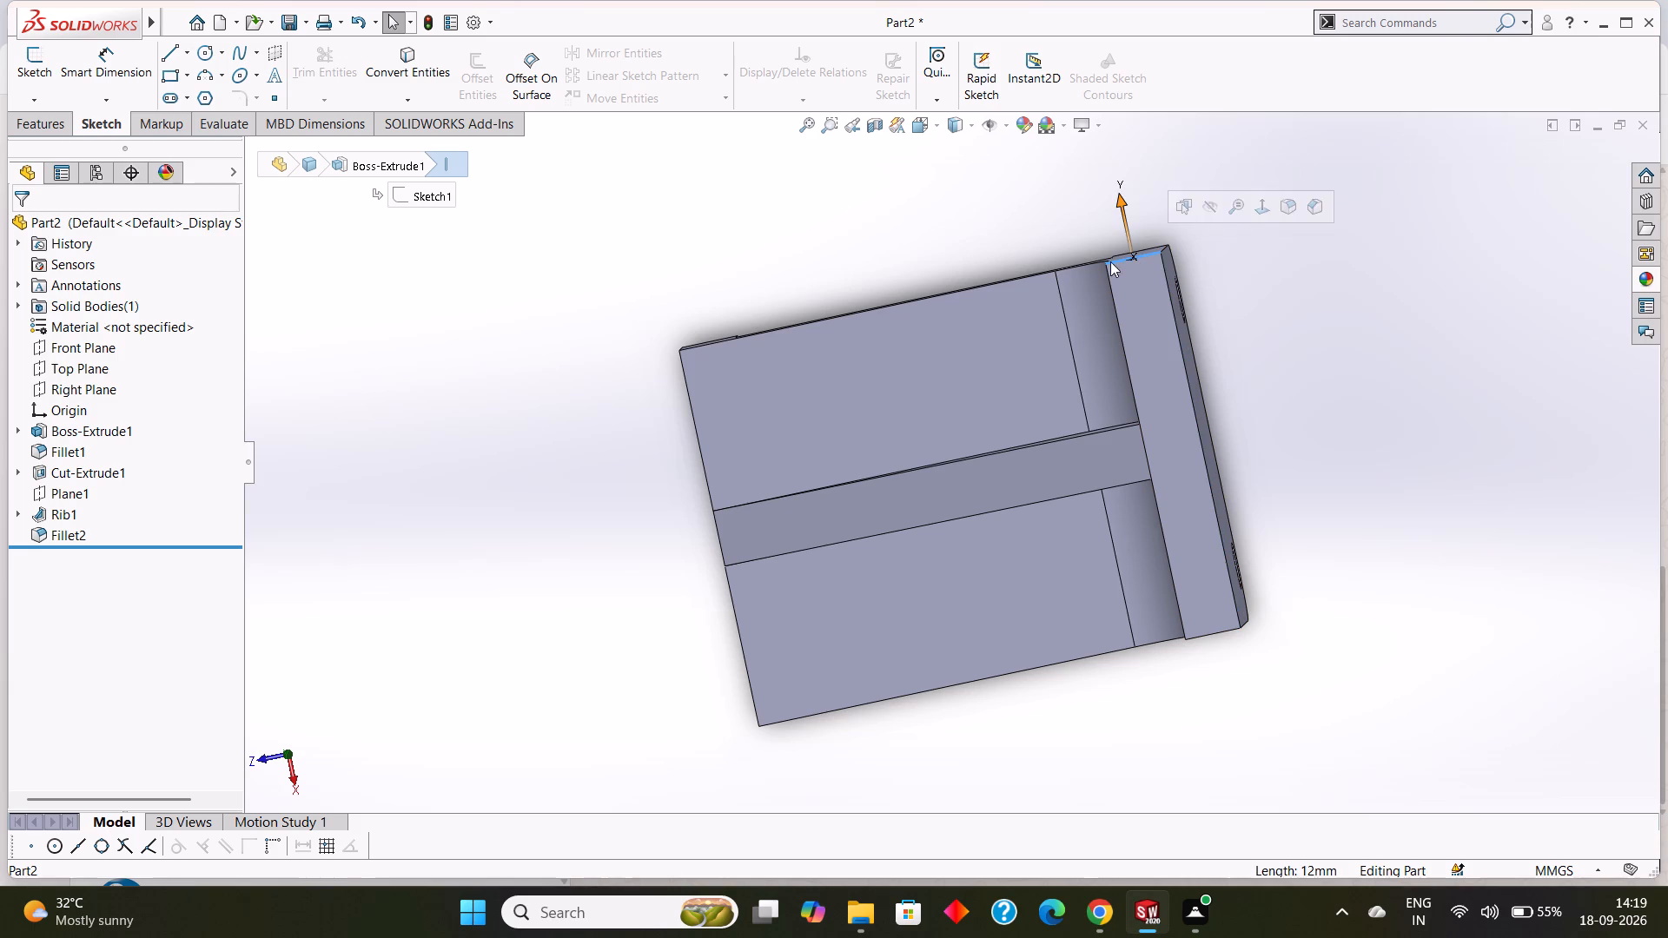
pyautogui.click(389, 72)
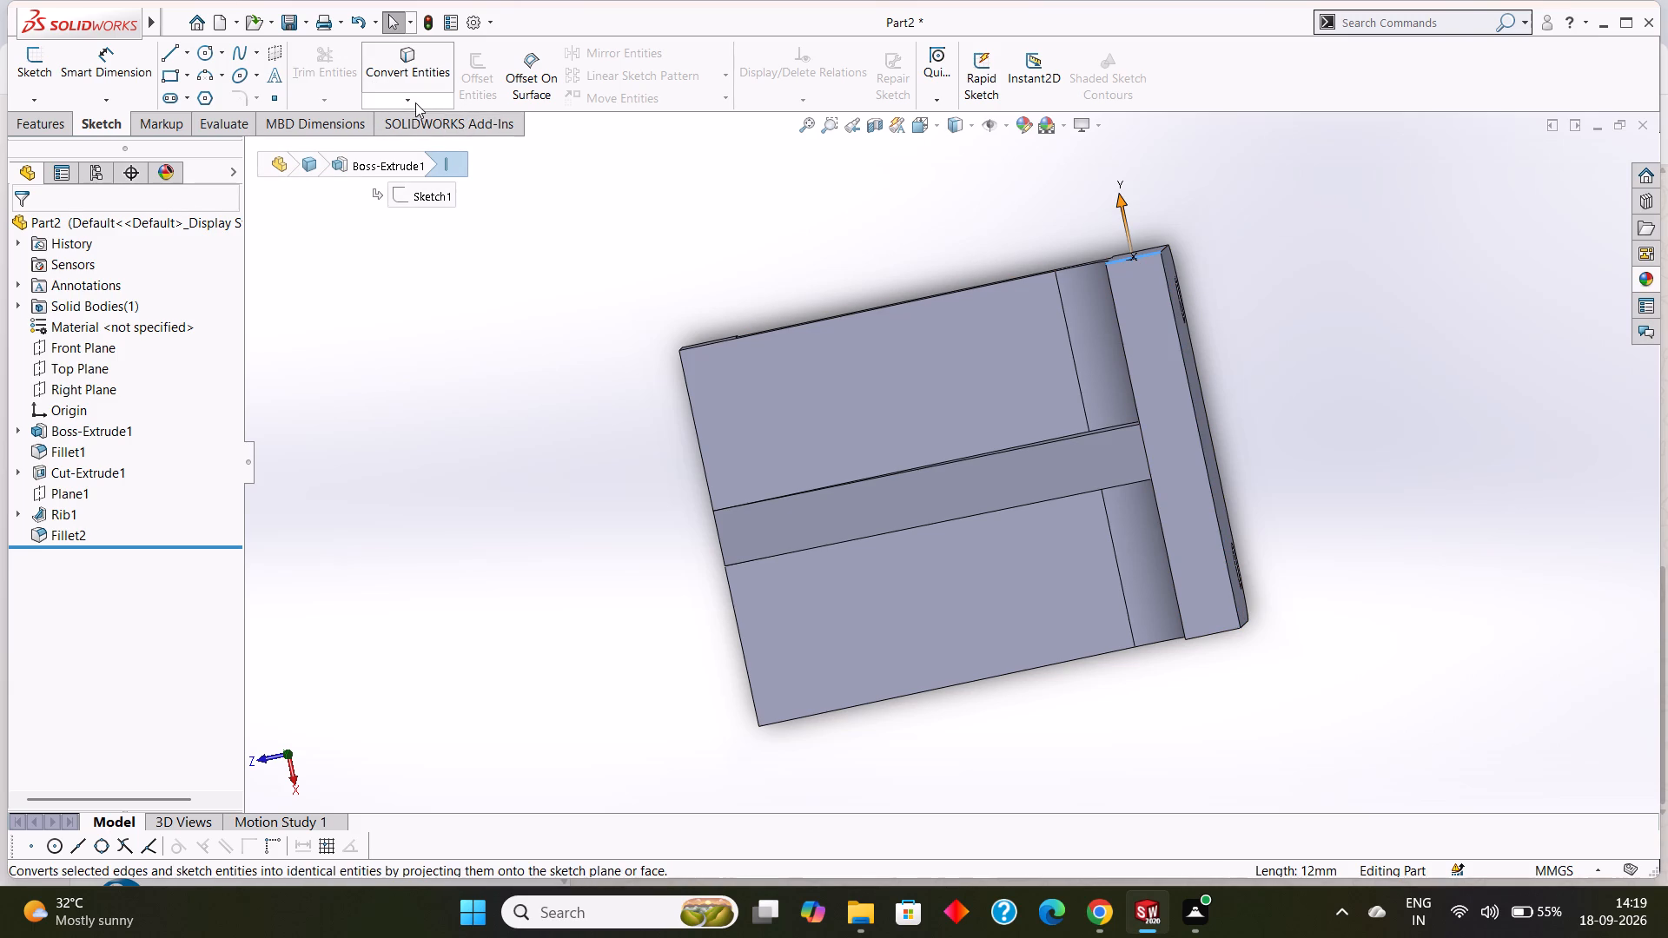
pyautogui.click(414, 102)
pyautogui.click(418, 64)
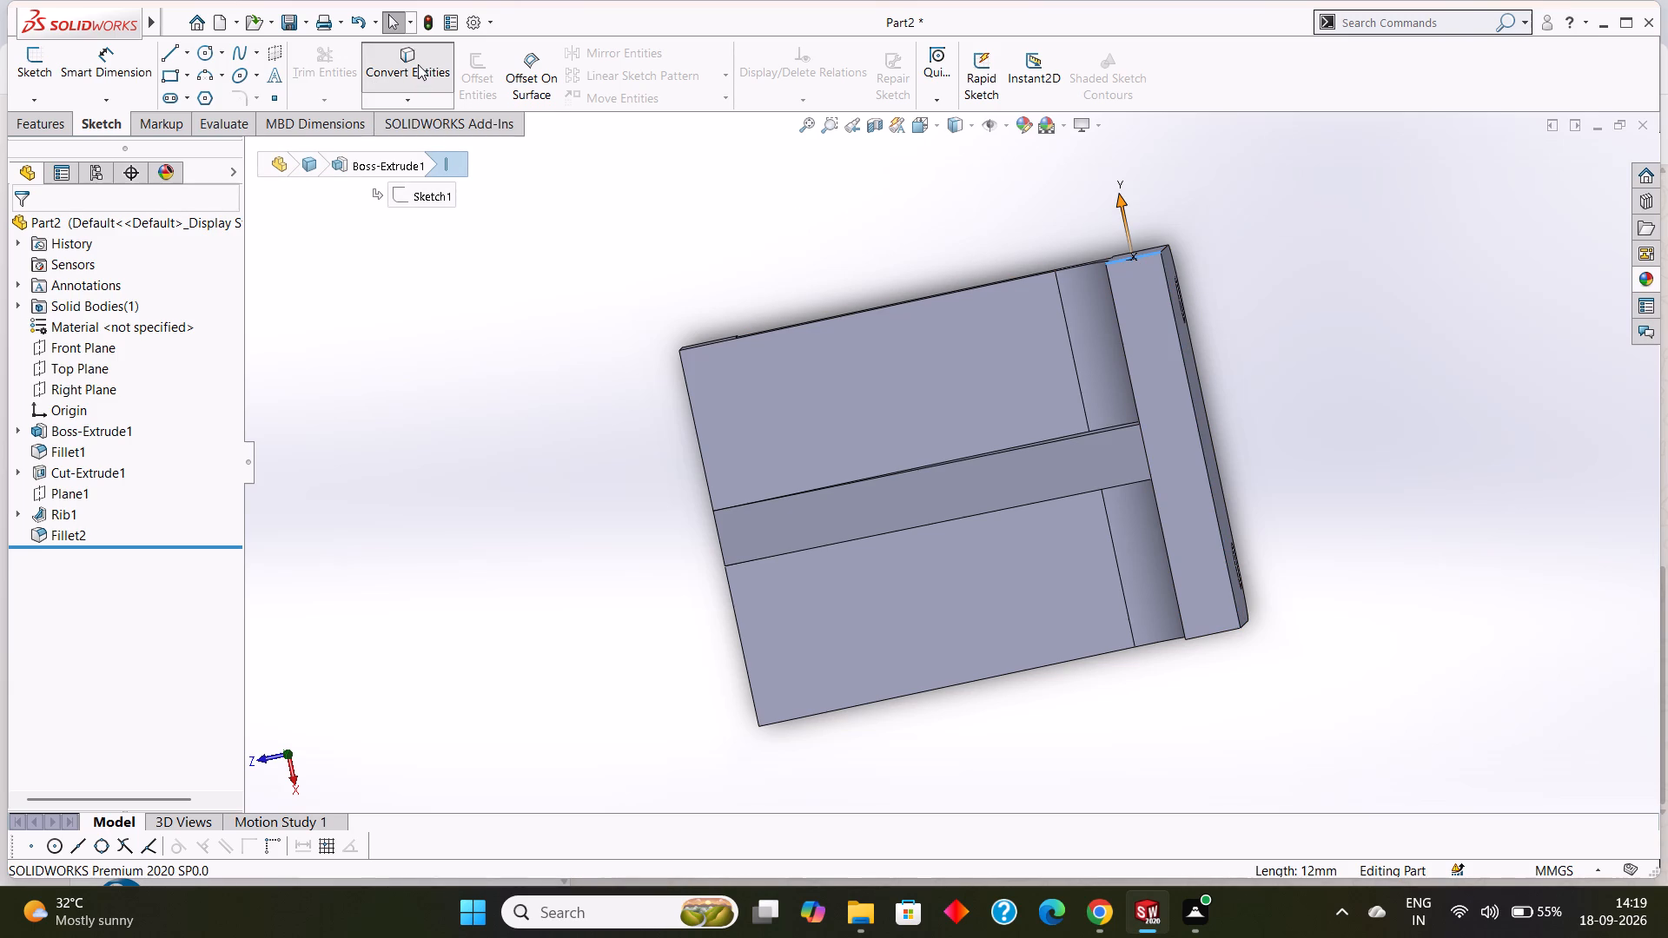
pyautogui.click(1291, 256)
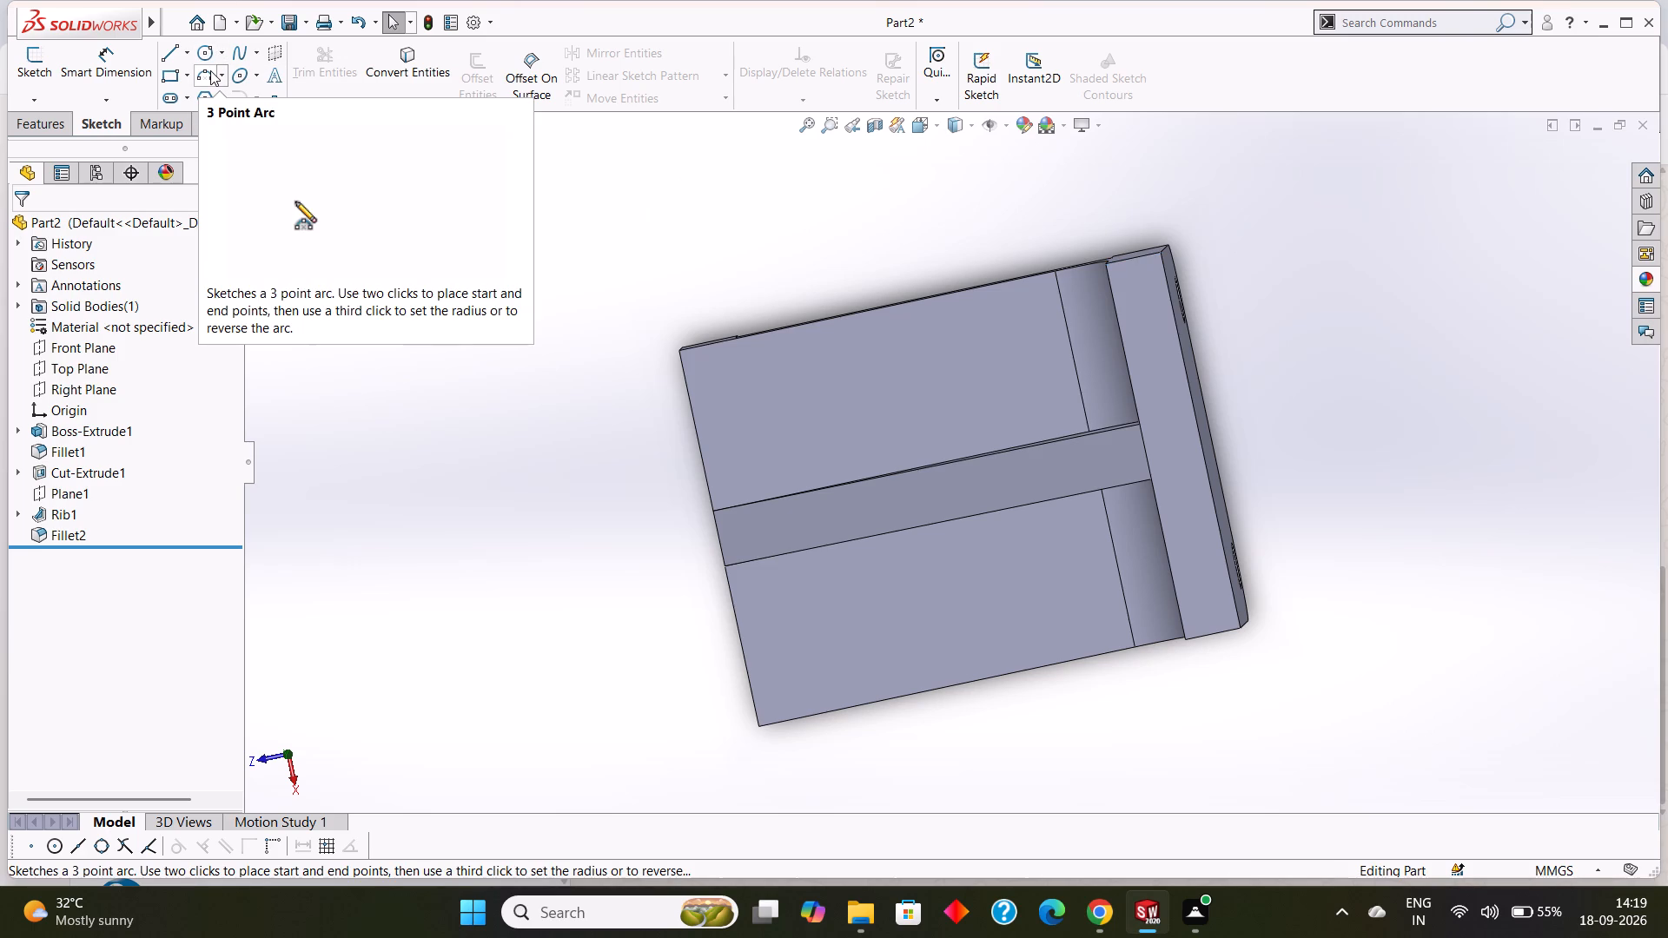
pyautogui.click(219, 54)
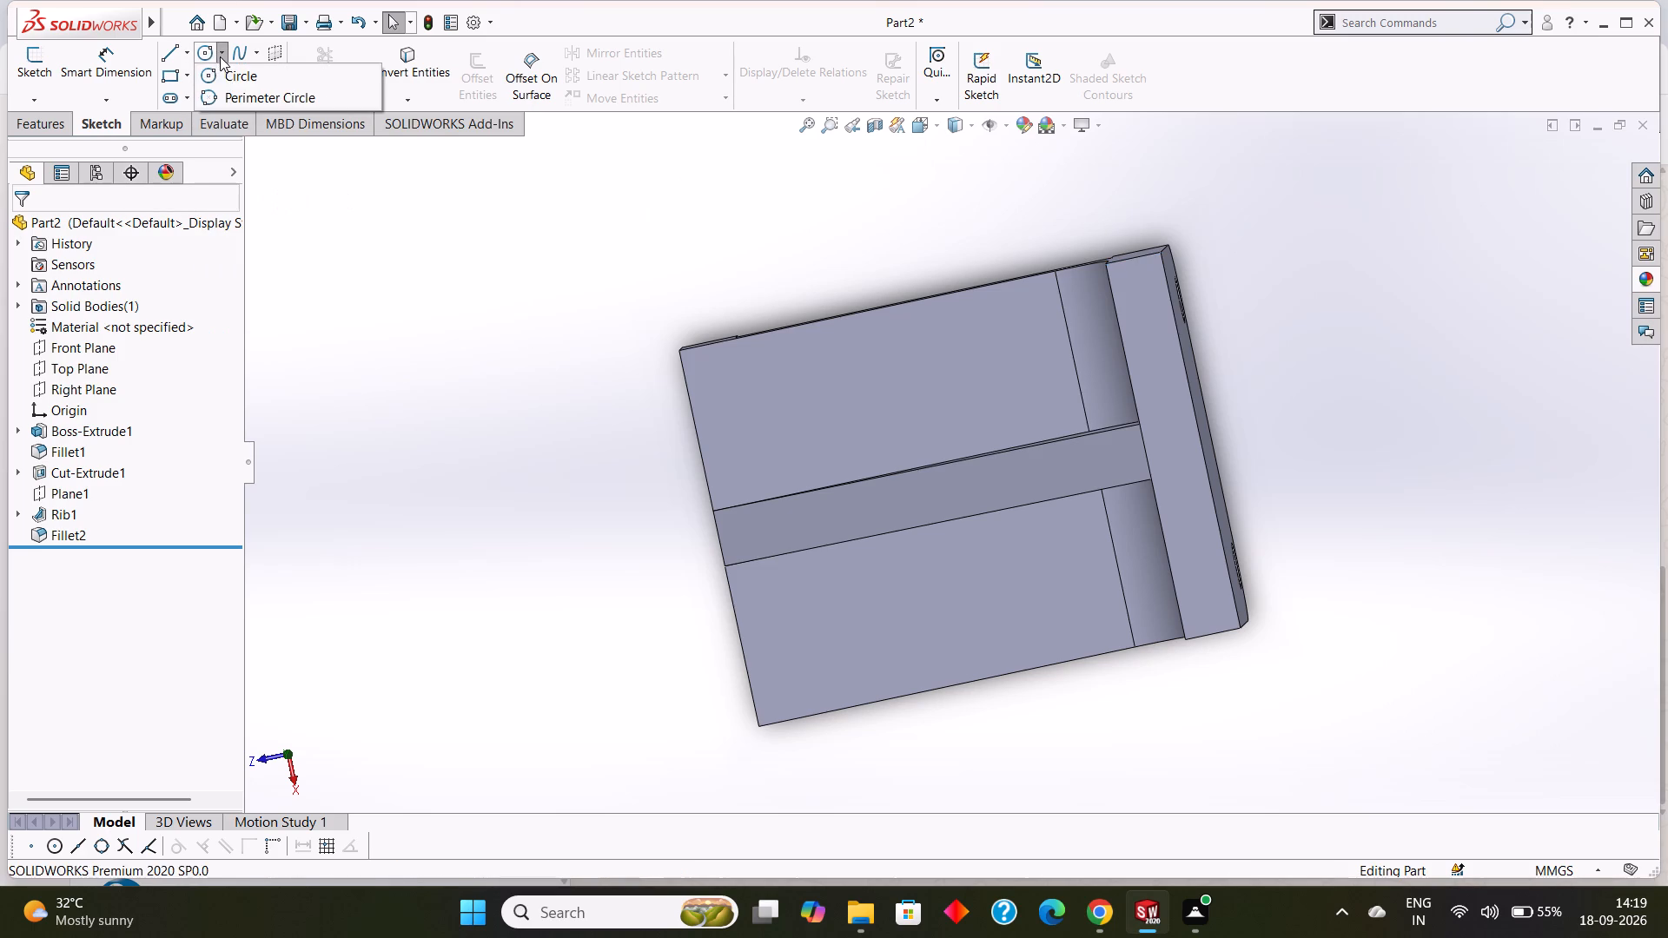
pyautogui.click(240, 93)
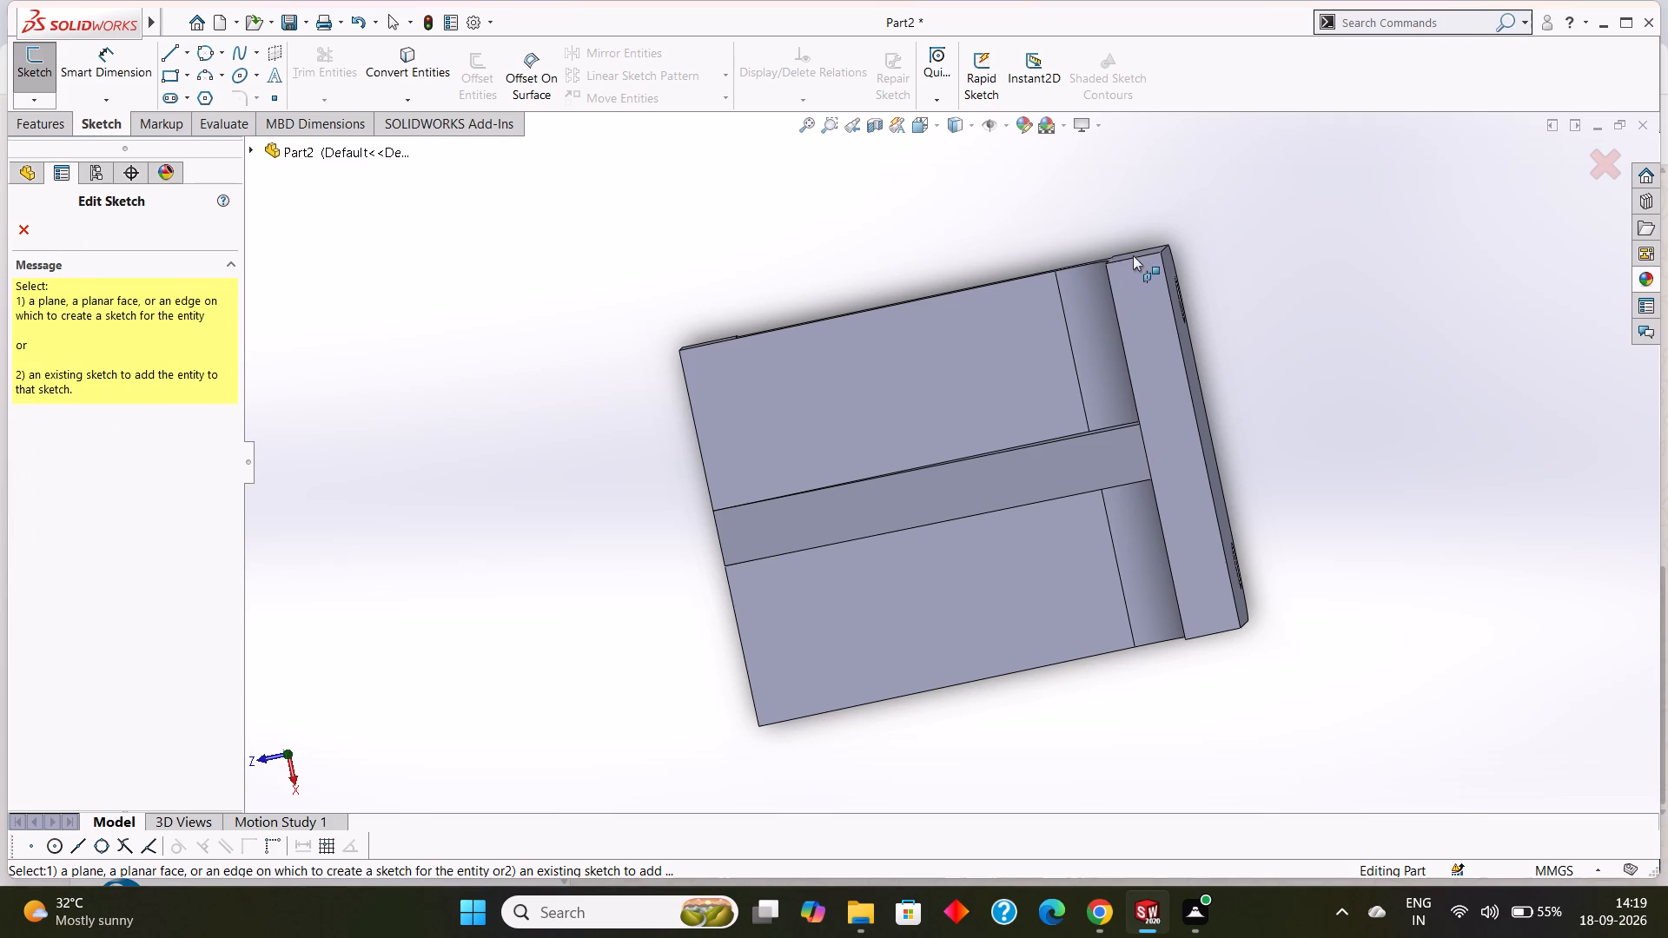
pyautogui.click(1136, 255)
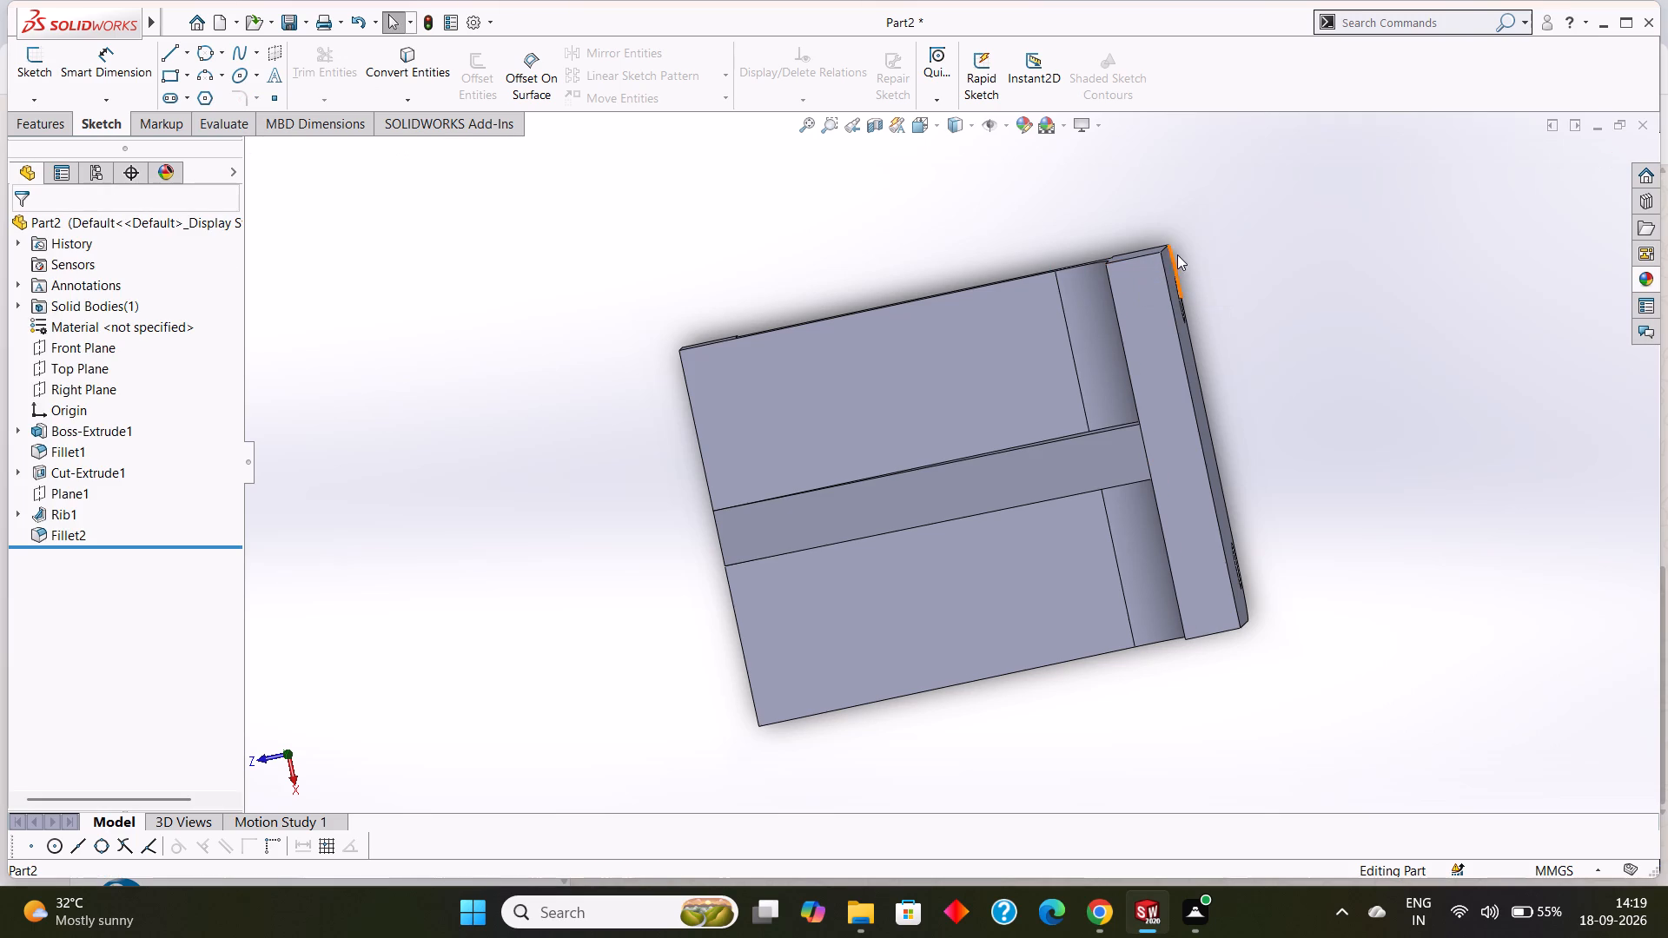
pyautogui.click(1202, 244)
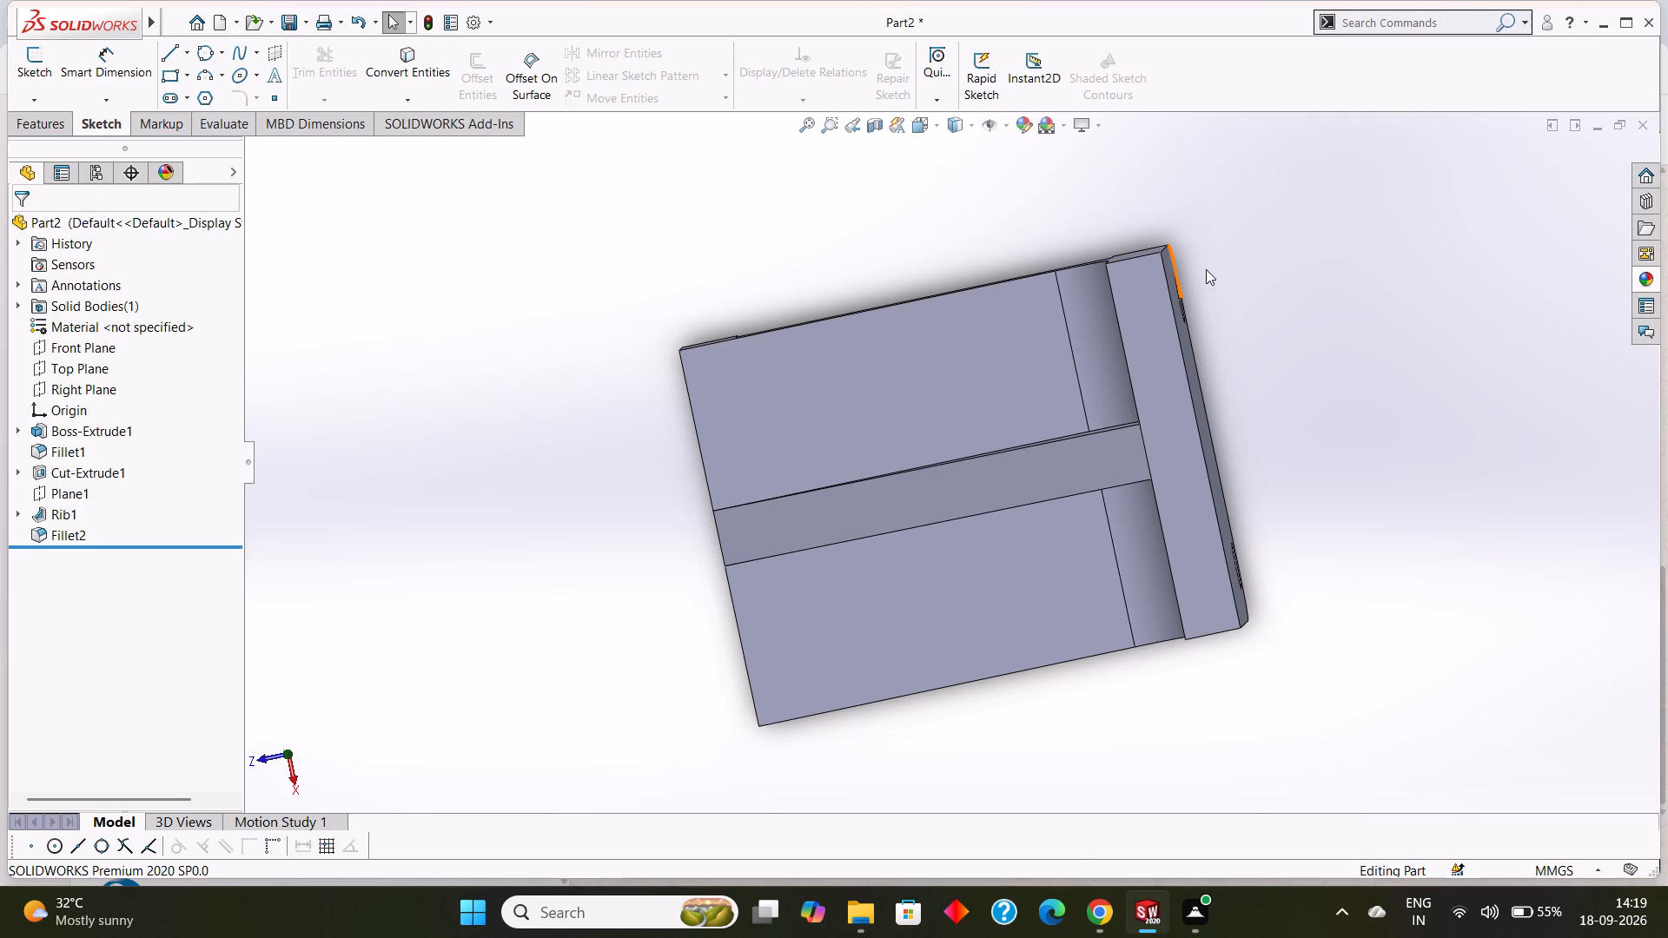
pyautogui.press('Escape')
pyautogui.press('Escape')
# Examine the upright's outer face with its two holes and rounded corners, together with the sloping rib, from several oblique angles.
pyautogui.moveTo(1333, 423); pyautogui.dragTo(1301, 356, button='middle')
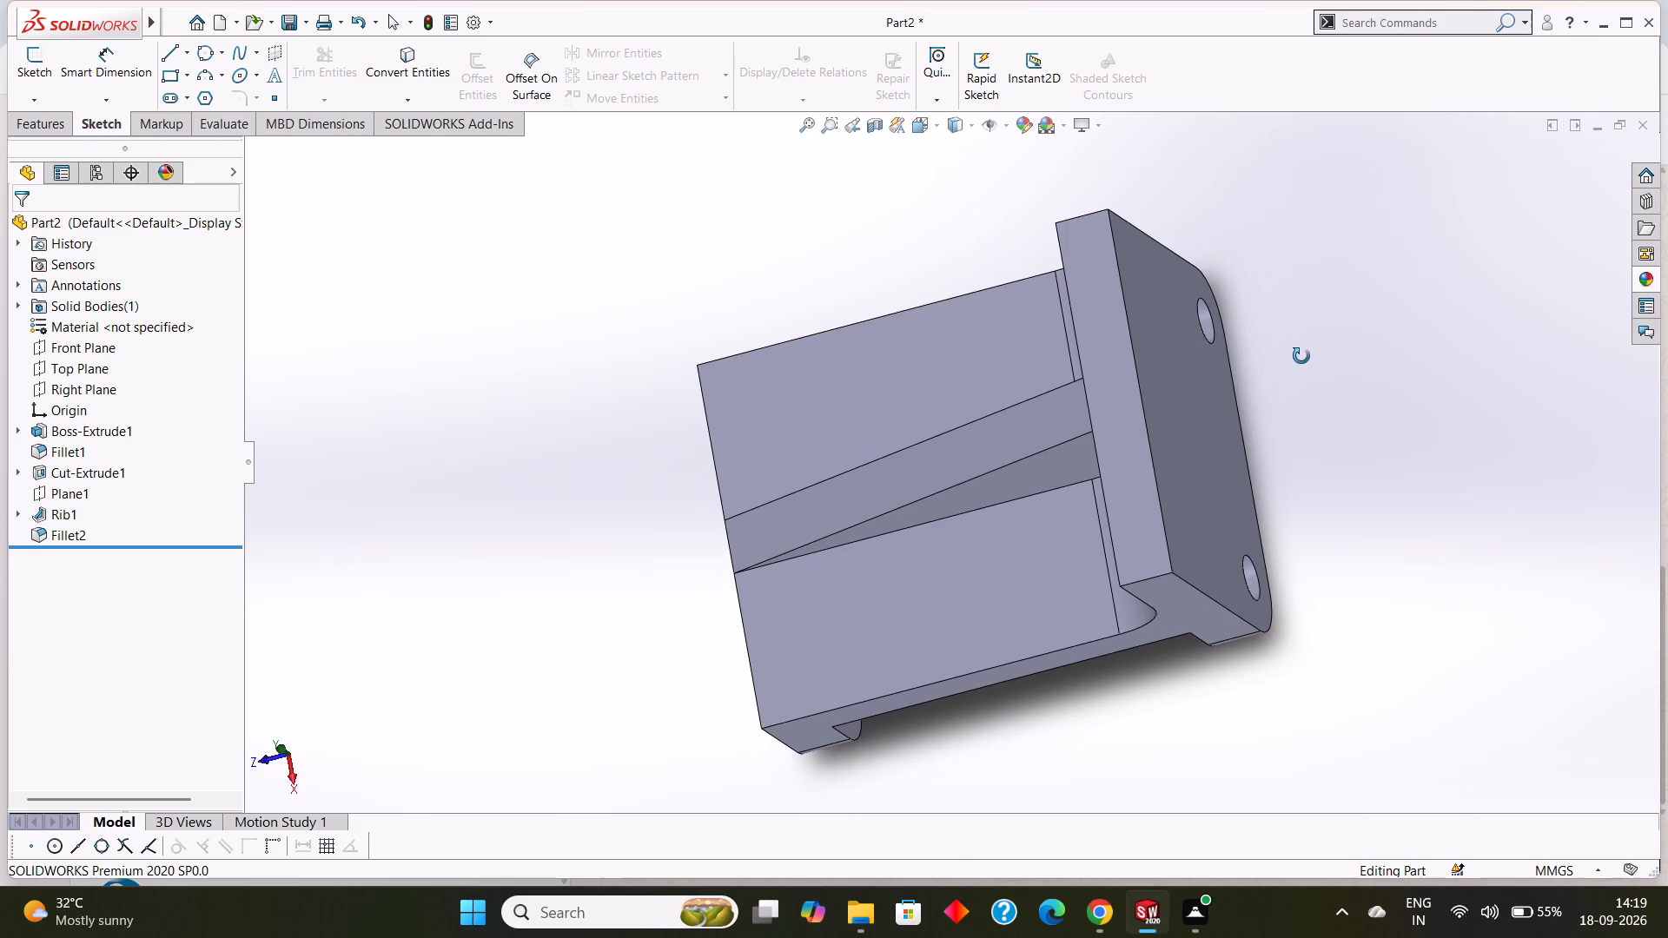
pyautogui.moveTo(1301, 356); pyautogui.dragTo(1290, 383, button='middle')
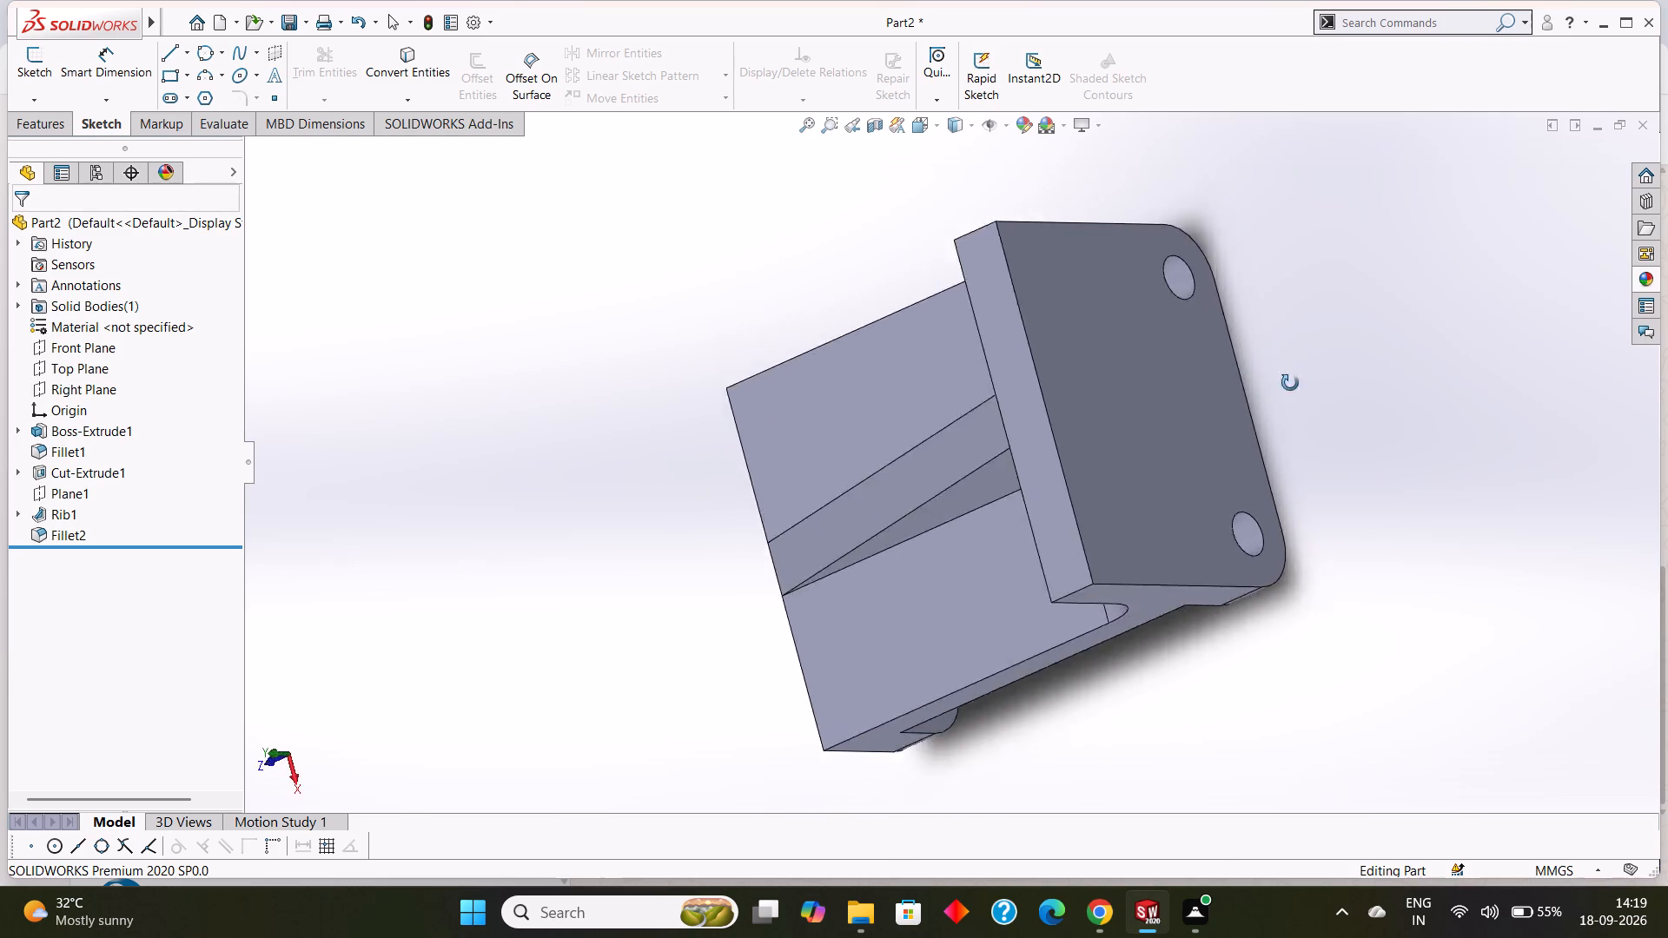
pyautogui.moveTo(1290, 383); pyautogui.dragTo(1277, 412, button='middle')
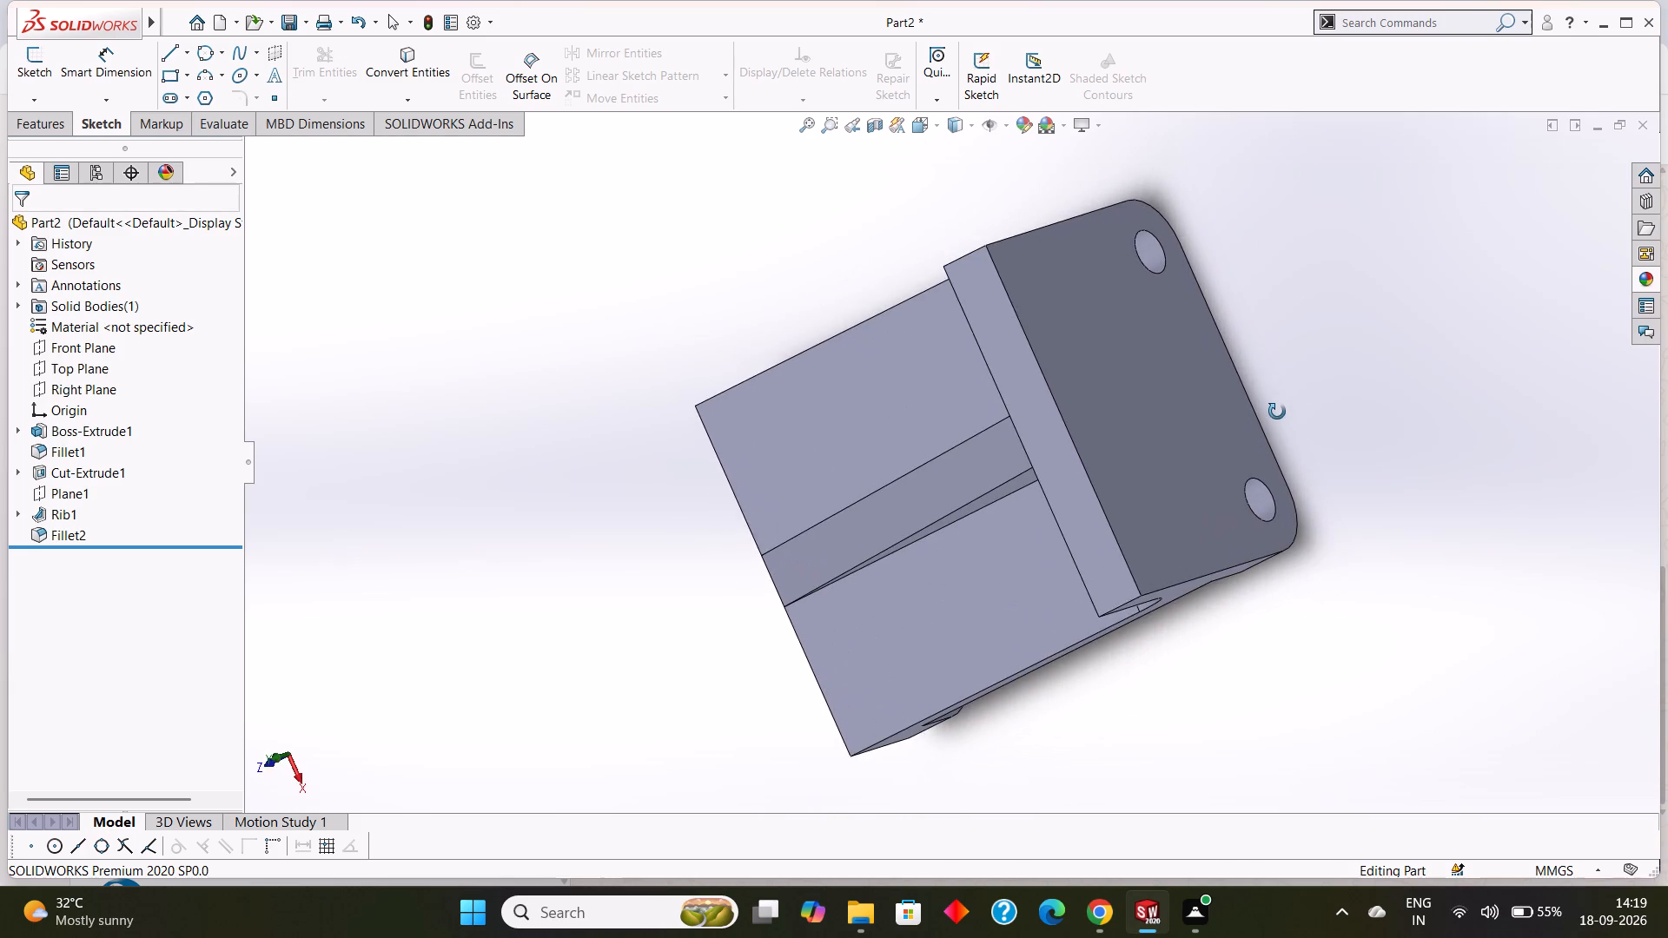
pyautogui.moveTo(1277, 412); pyautogui.dragTo(1242, 443, button='middle')
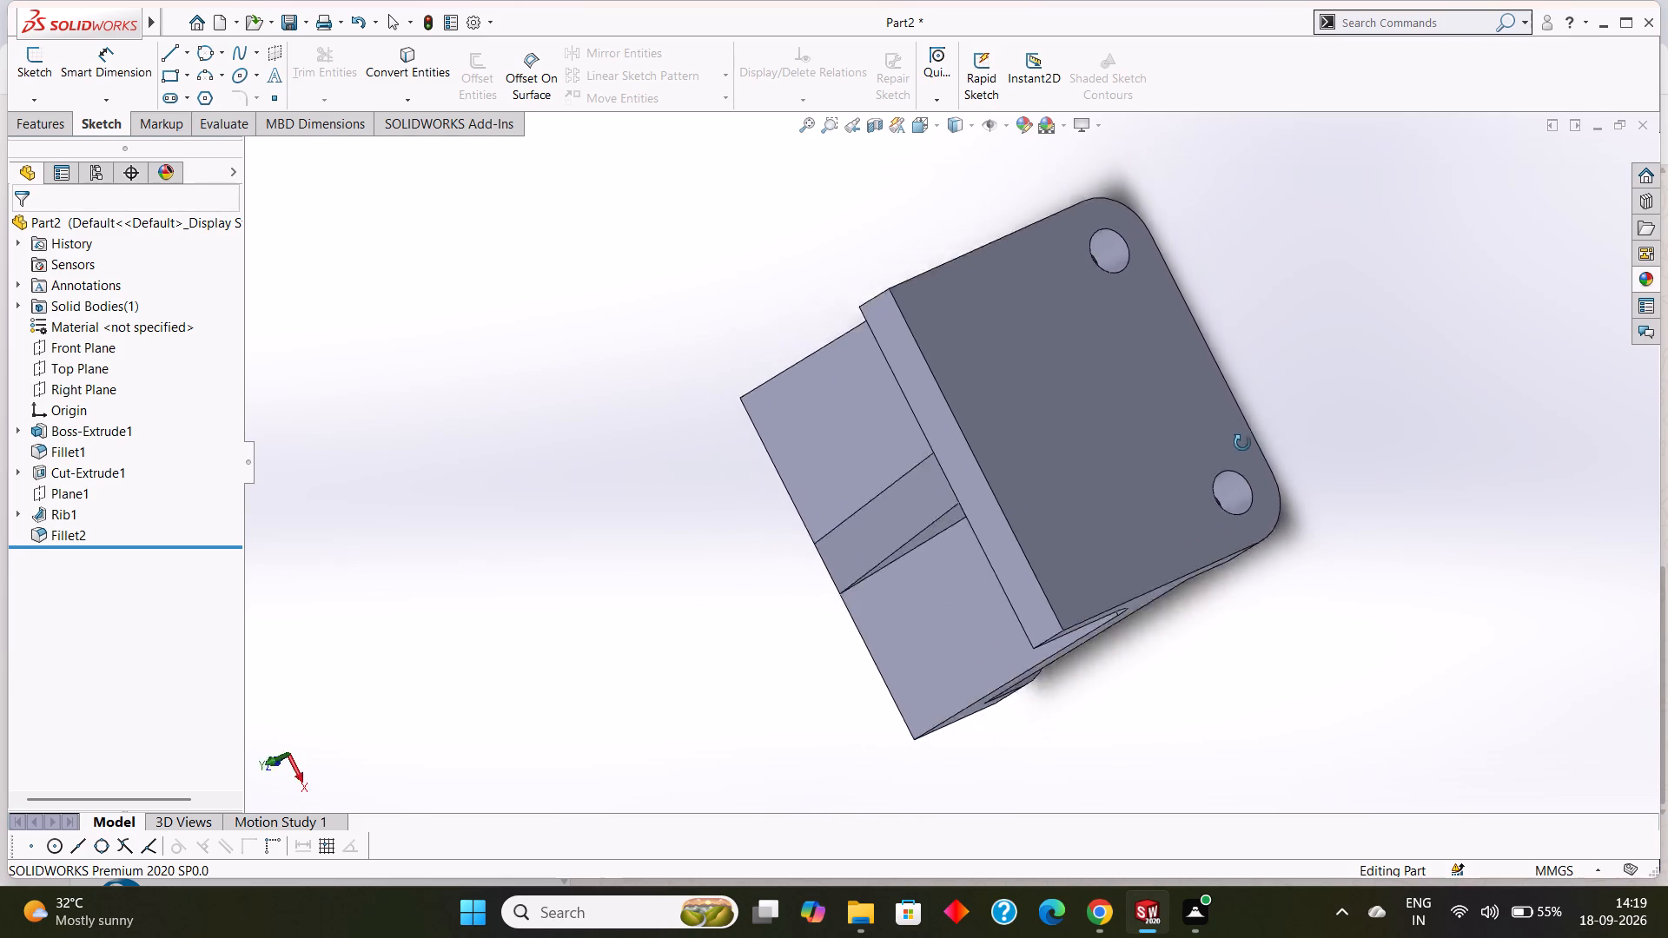
pyautogui.moveTo(1242, 443); pyautogui.dragTo(1309, 447, button='middle')
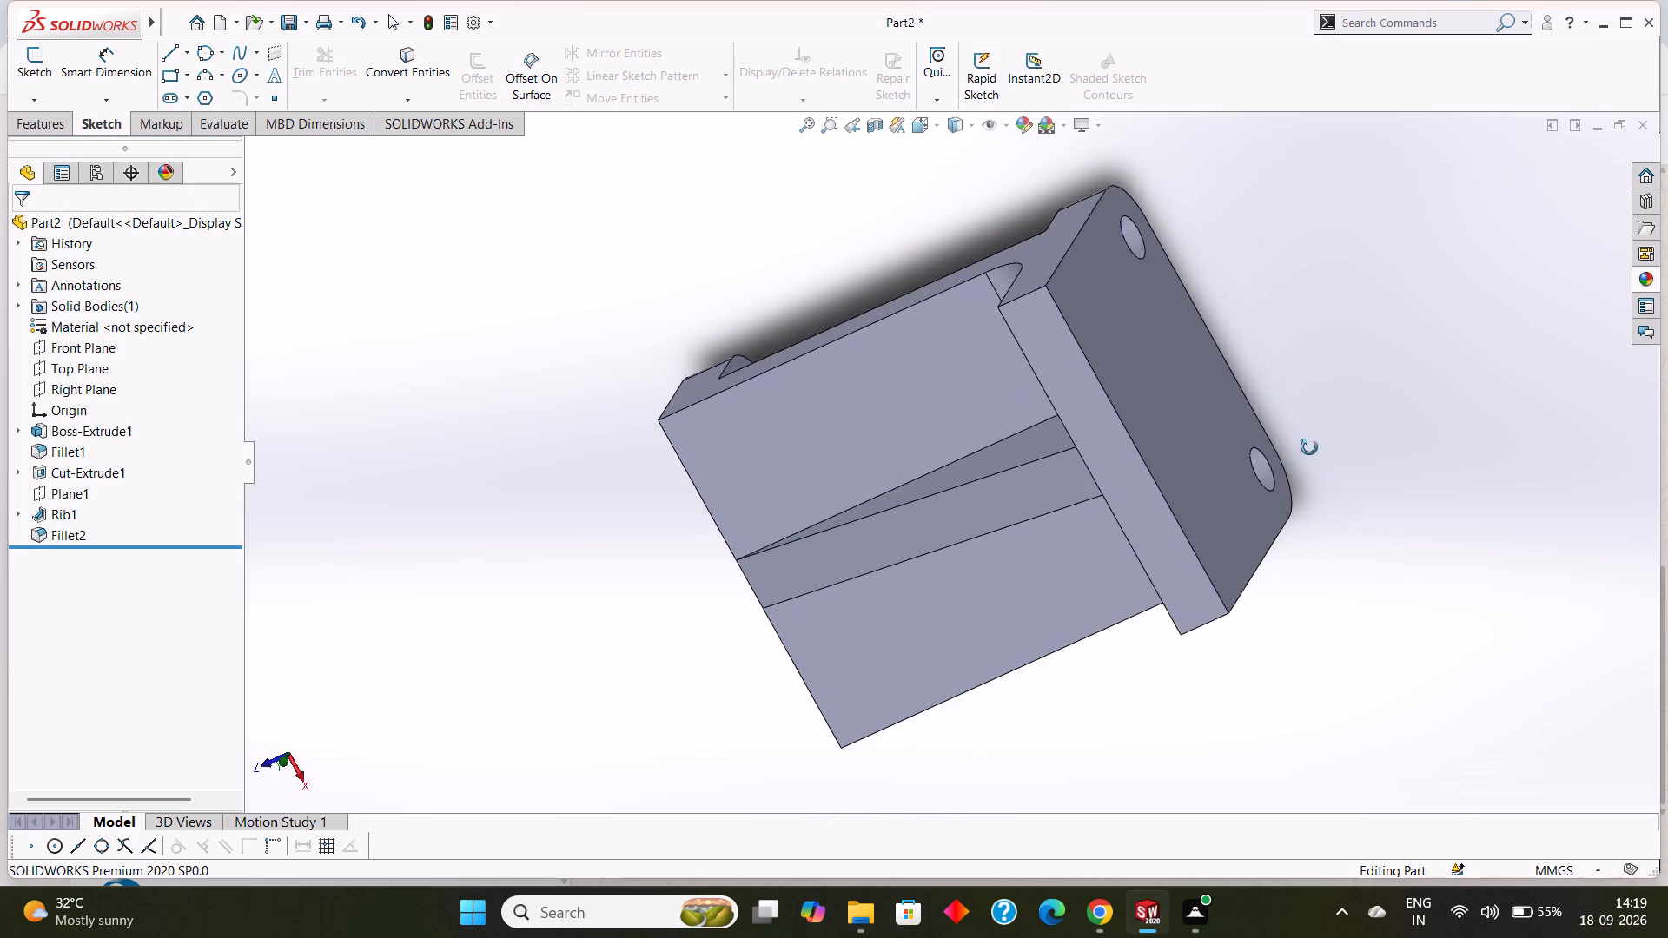
pyautogui.moveTo(1309, 447); pyautogui.dragTo(1267, 469, button='middle')
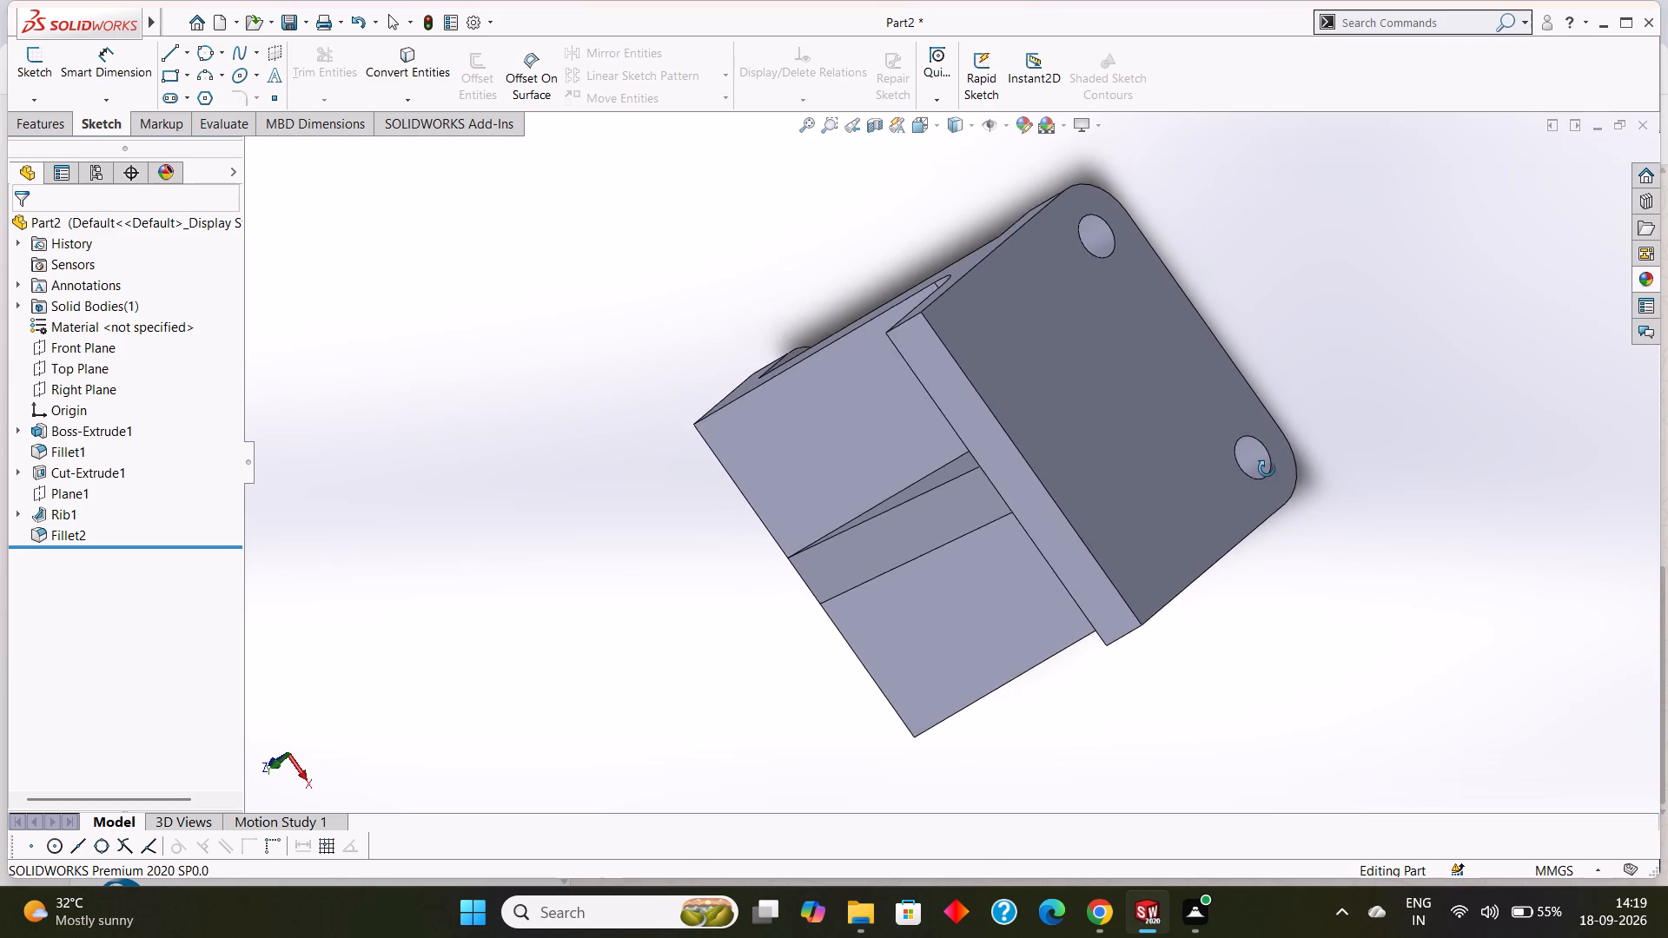
pyautogui.moveTo(1267, 469); pyautogui.dragTo(1287, 519, button='middle')
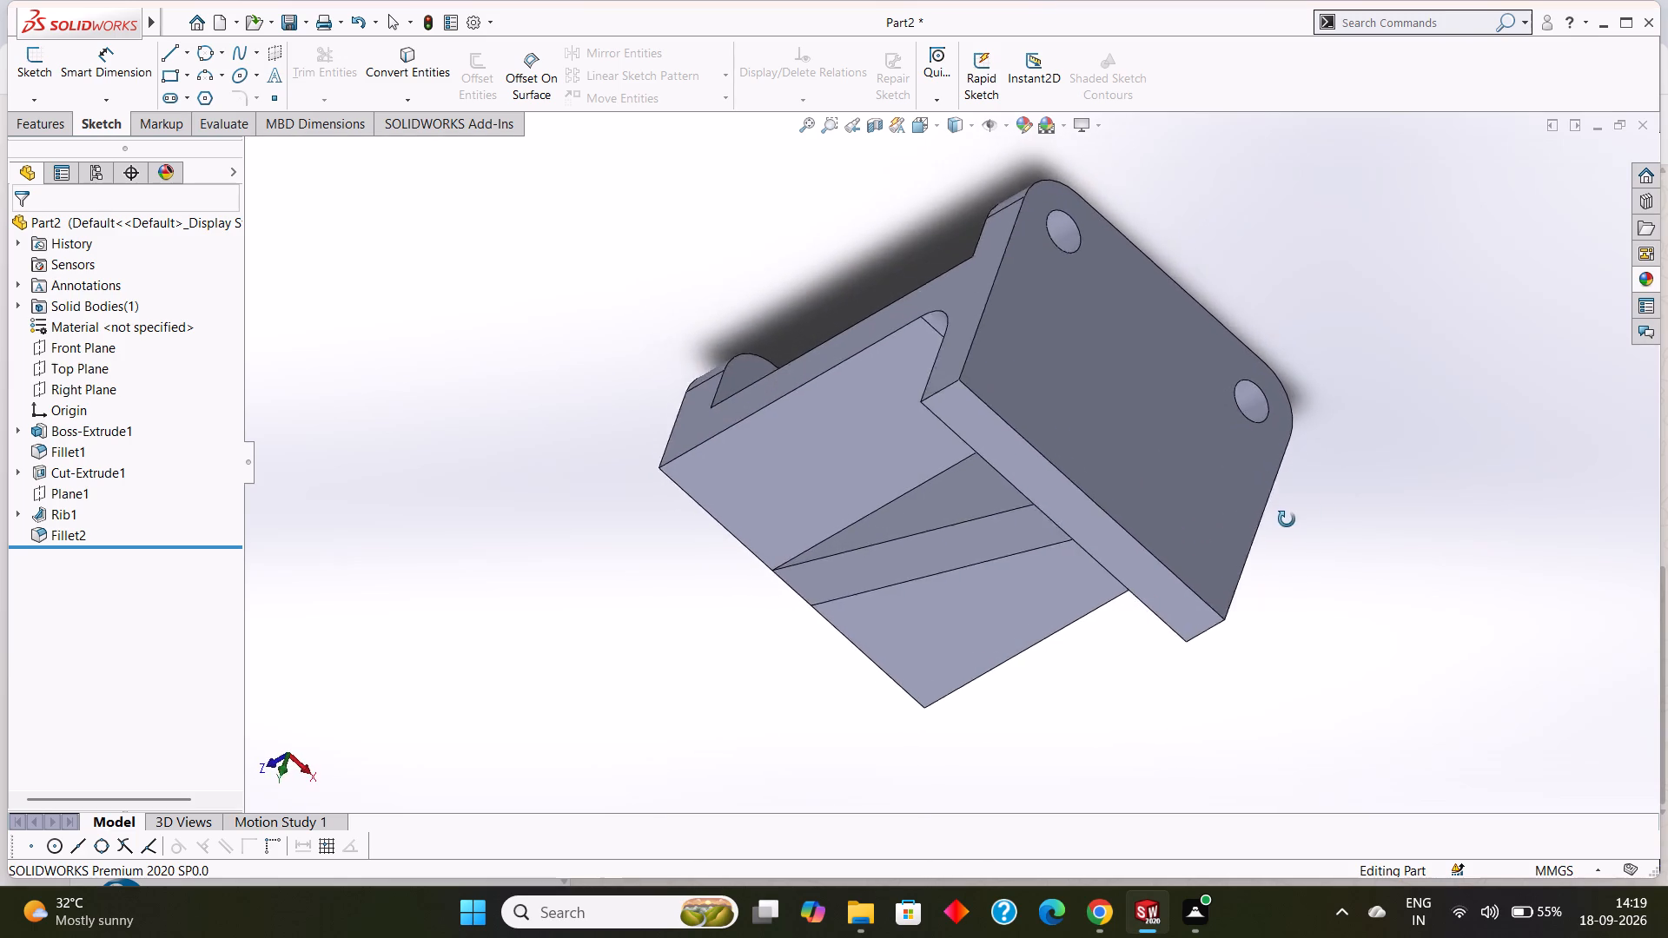
pyautogui.moveTo(1287, 519); pyautogui.dragTo(1257, 508, button='middle')
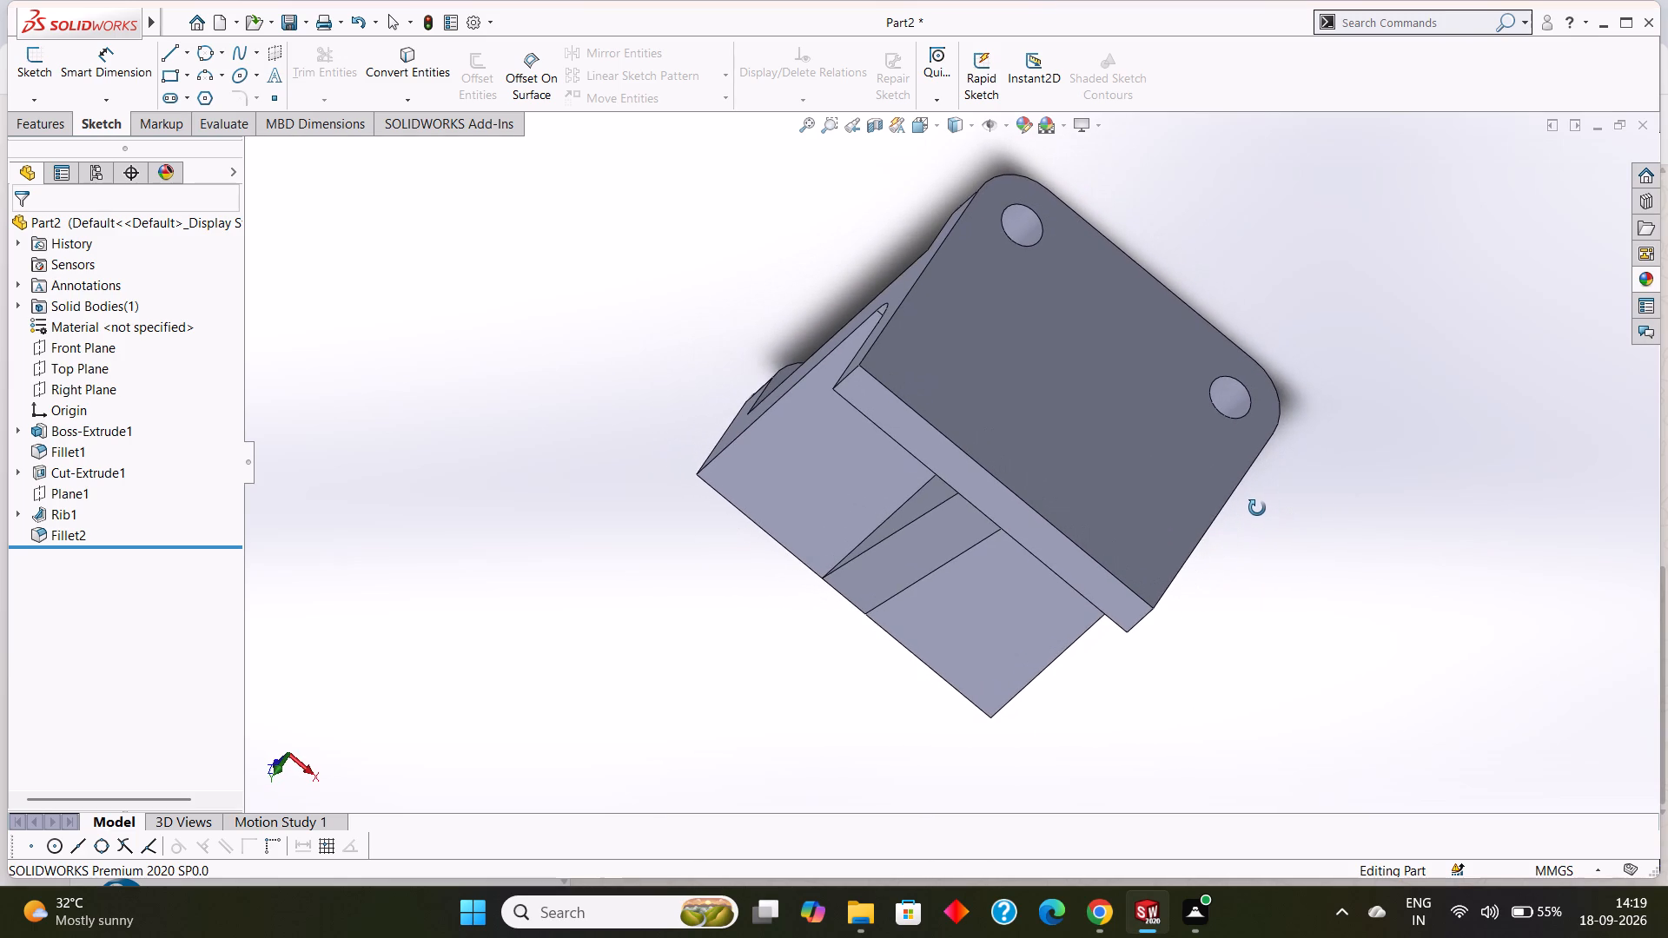
pyautogui.moveTo(1257, 508); pyautogui.dragTo(1285, 506, button='middle')
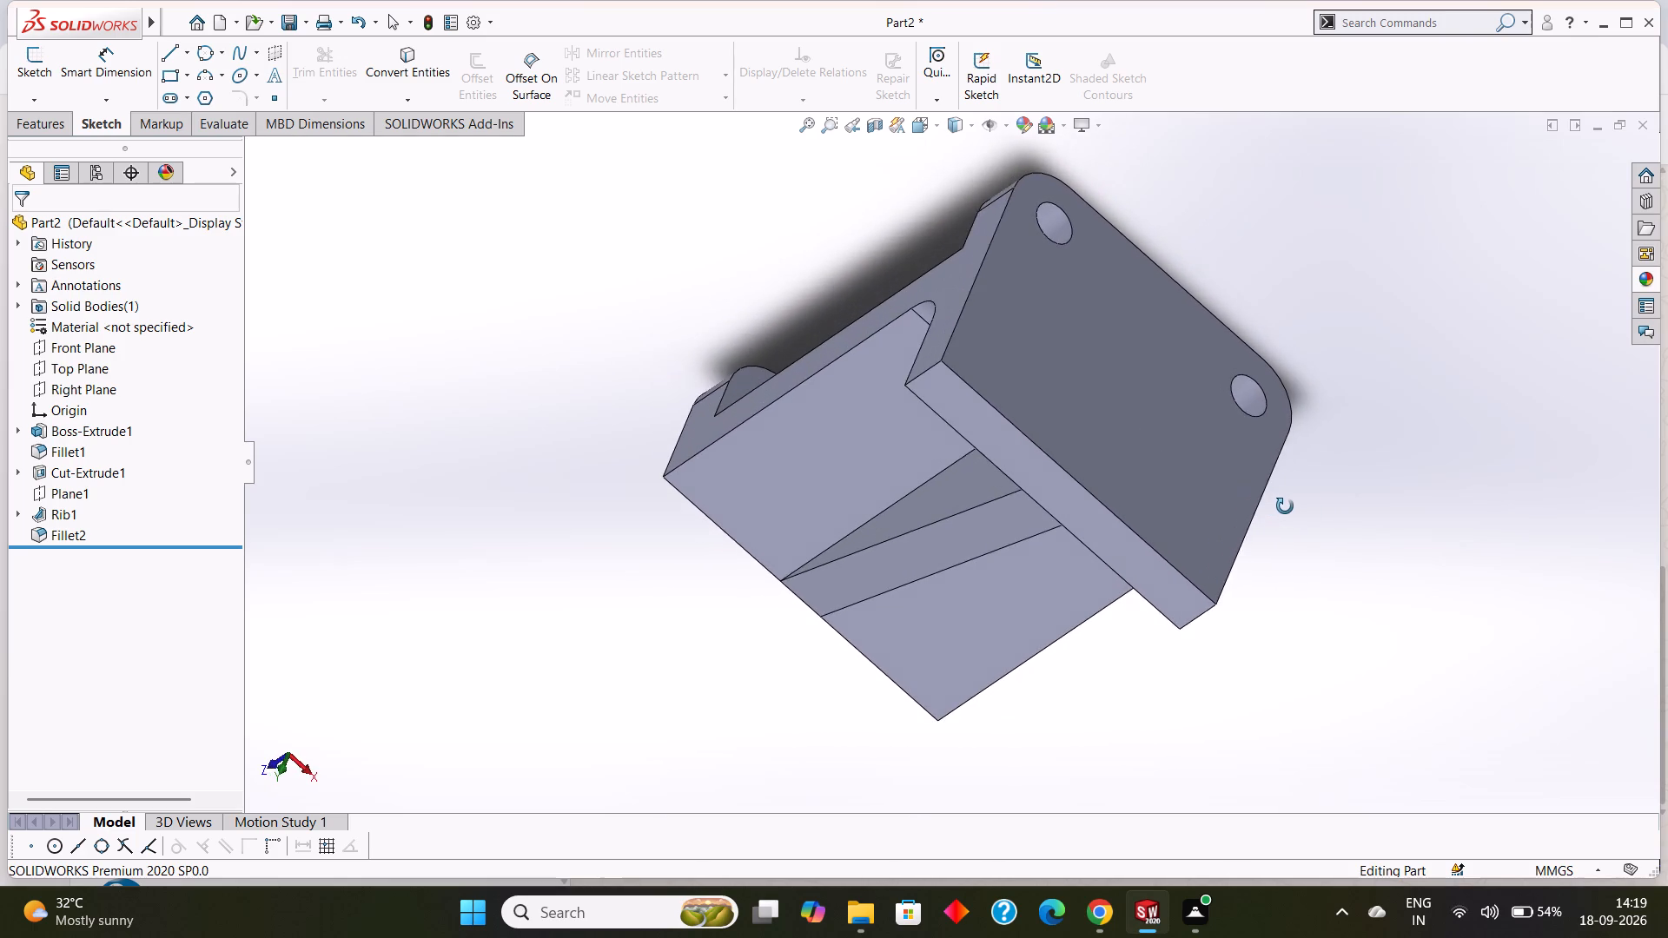
pyautogui.moveTo(1285, 506); pyautogui.dragTo(1292, 514, button='middle')
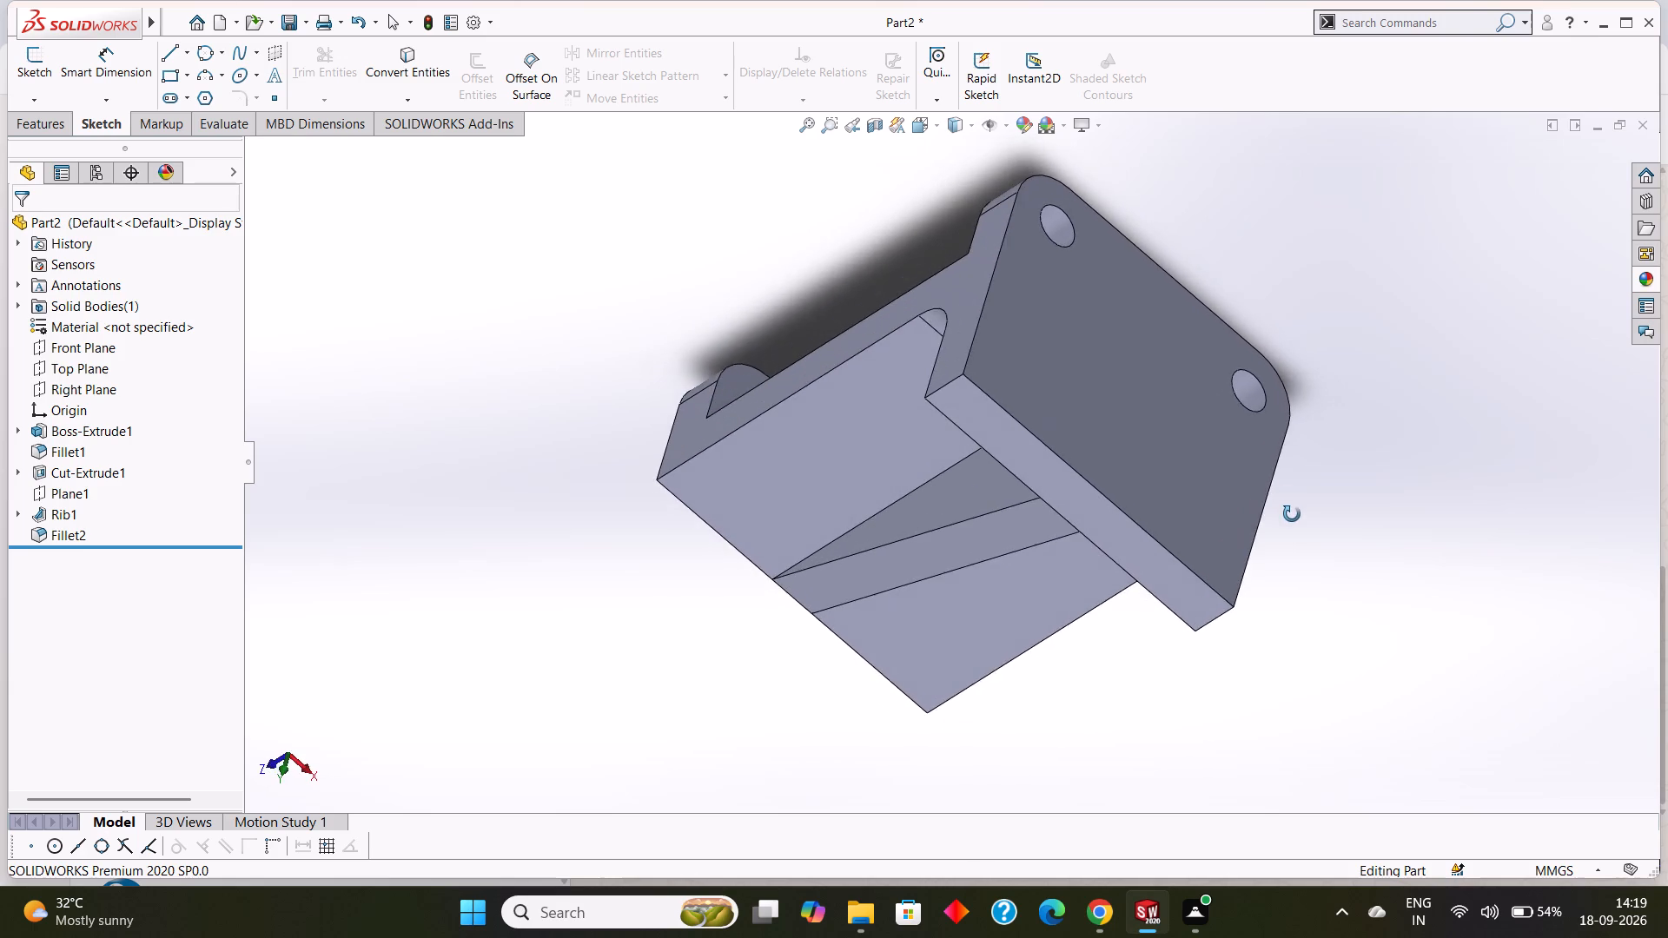
pyautogui.moveTo(1292, 514); pyautogui.dragTo(1299, 513, button='middle')
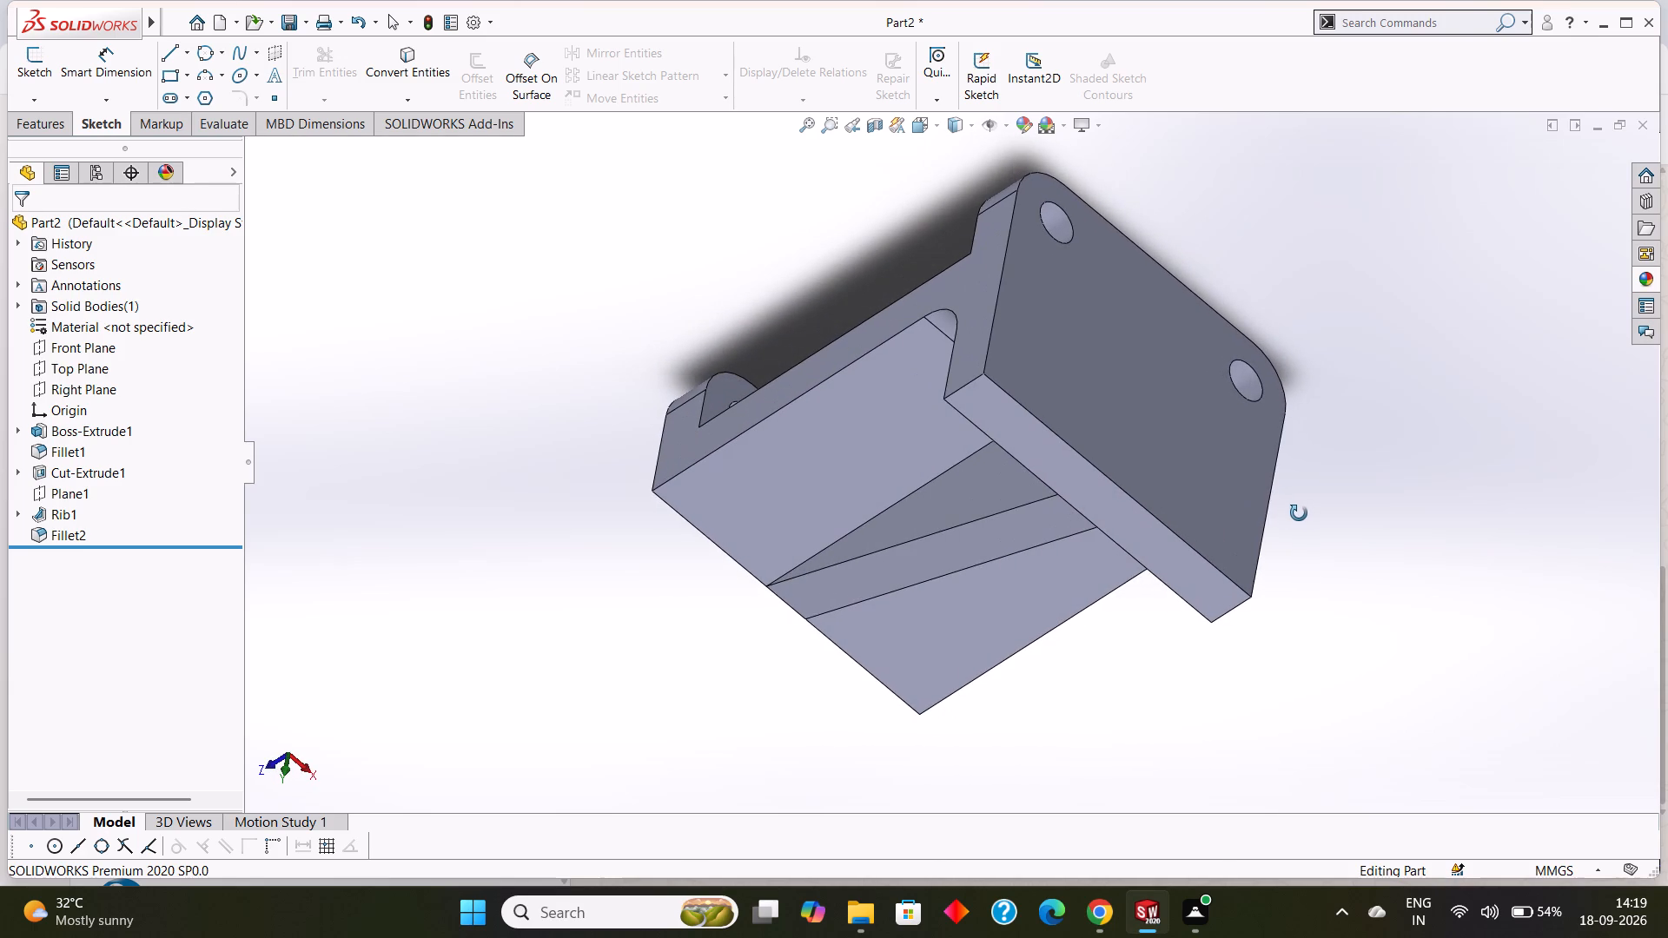
pyautogui.moveTo(1299, 513); pyautogui.dragTo(1285, 503, button='middle')
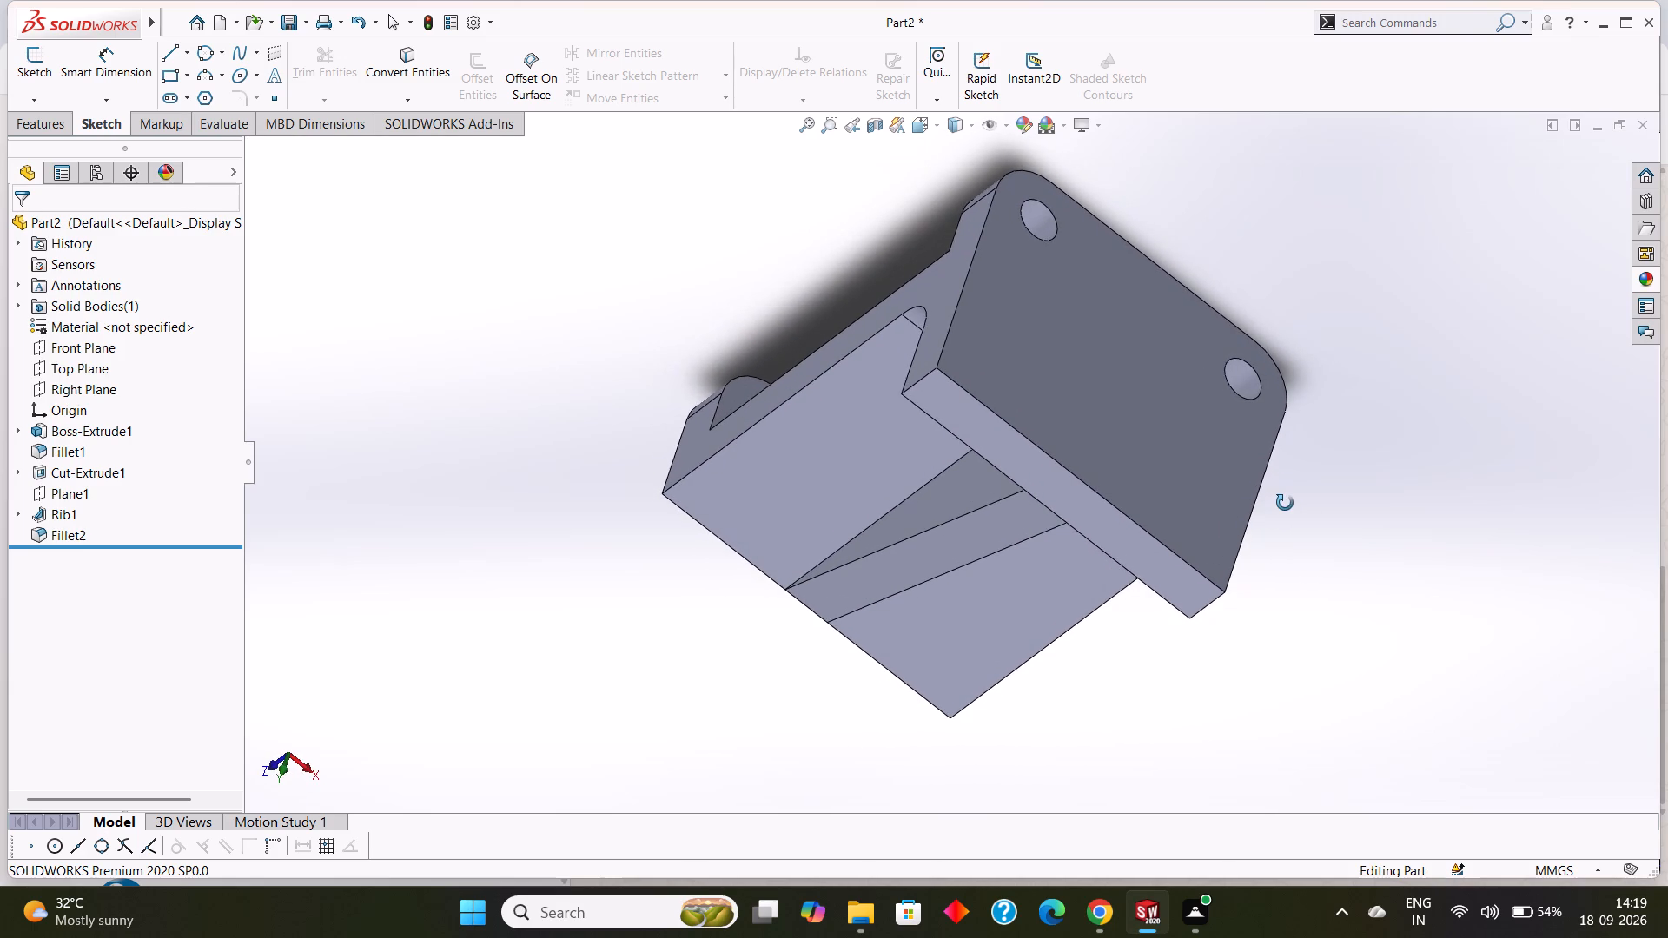
pyautogui.moveTo(1285, 503); pyautogui.dragTo(1286, 502, button='middle')
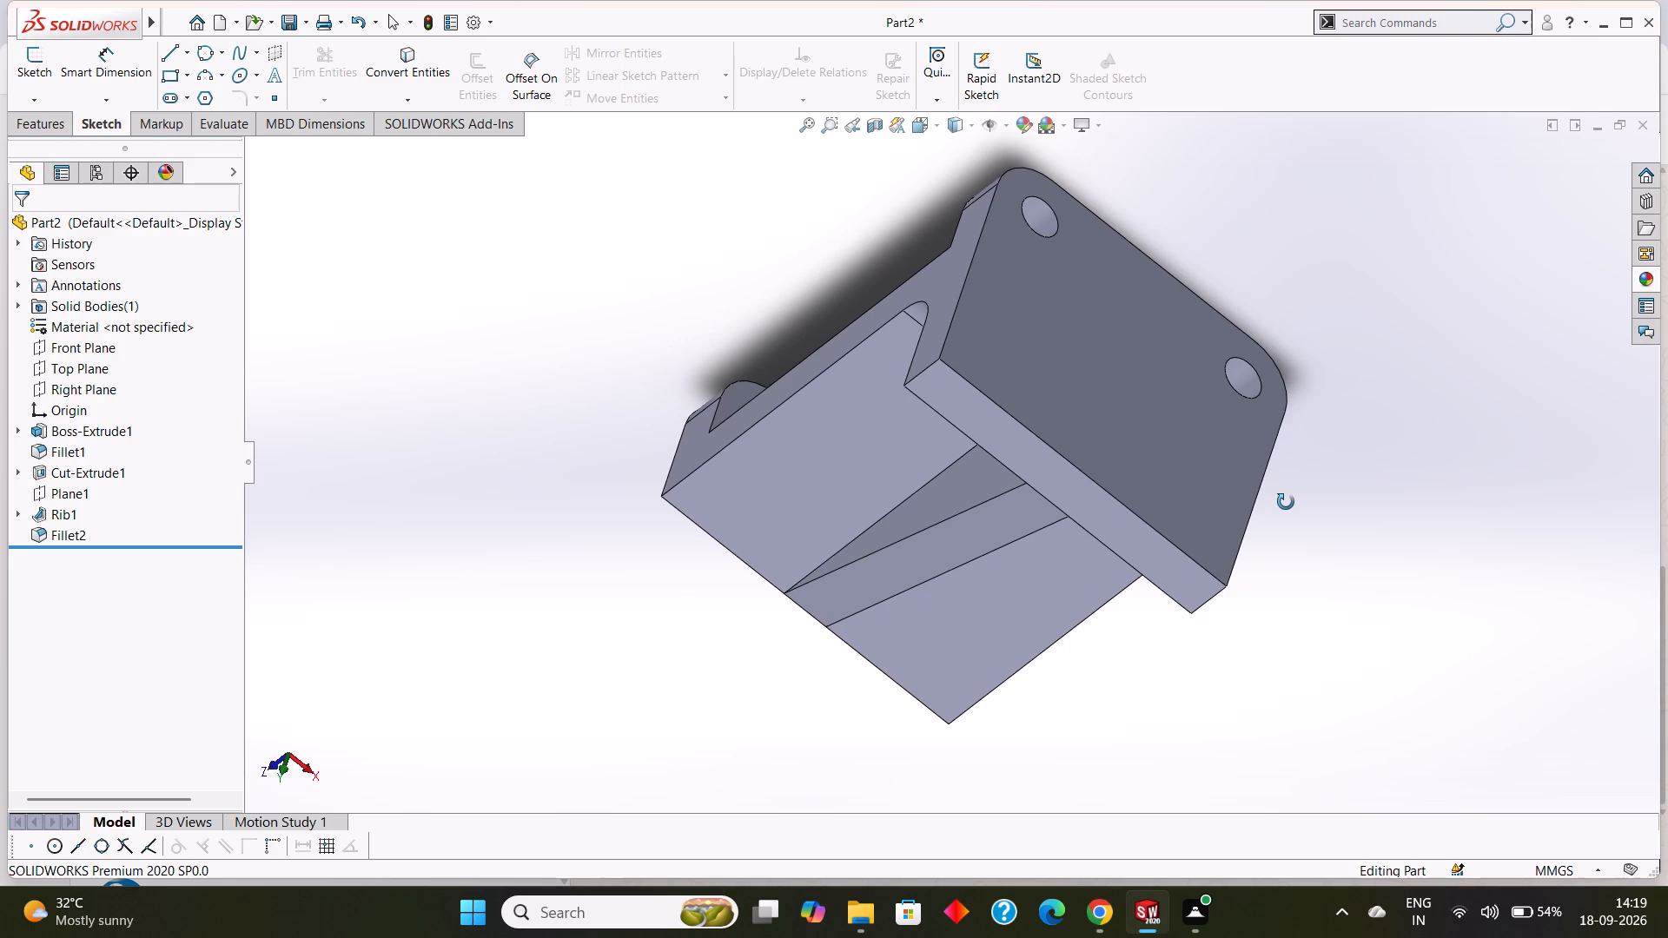
pyautogui.moveTo(1286, 502); pyautogui.dragTo(1293, 505, button='middle')
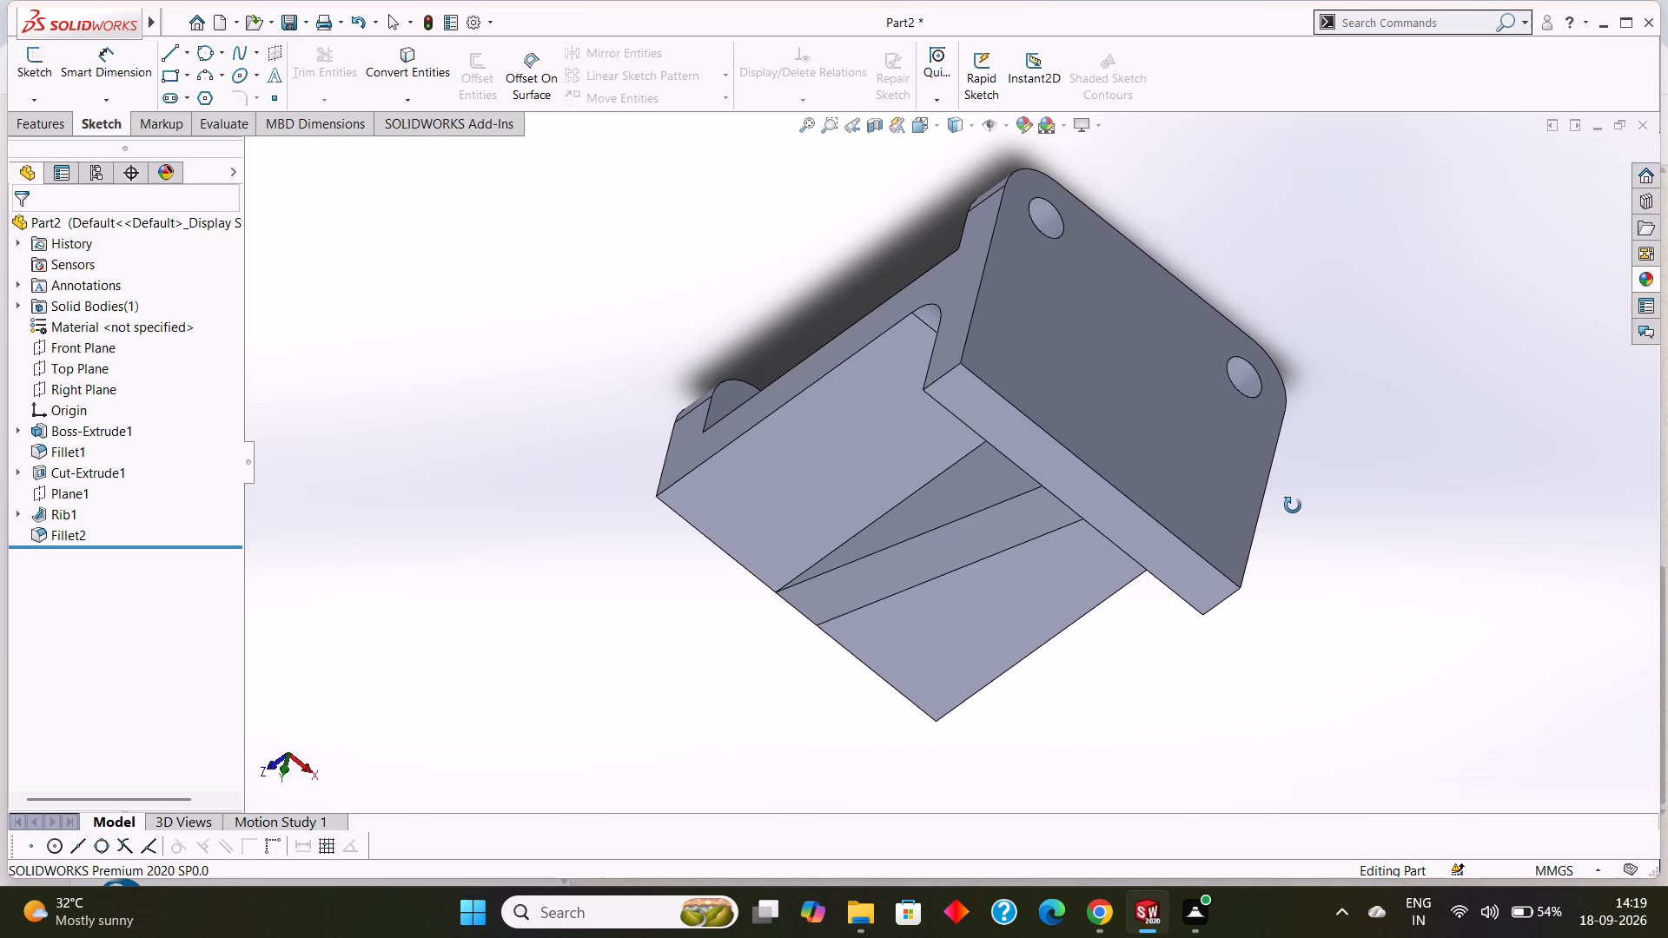
pyautogui.moveTo(1293, 505); pyautogui.dragTo(1294, 485, button='middle')
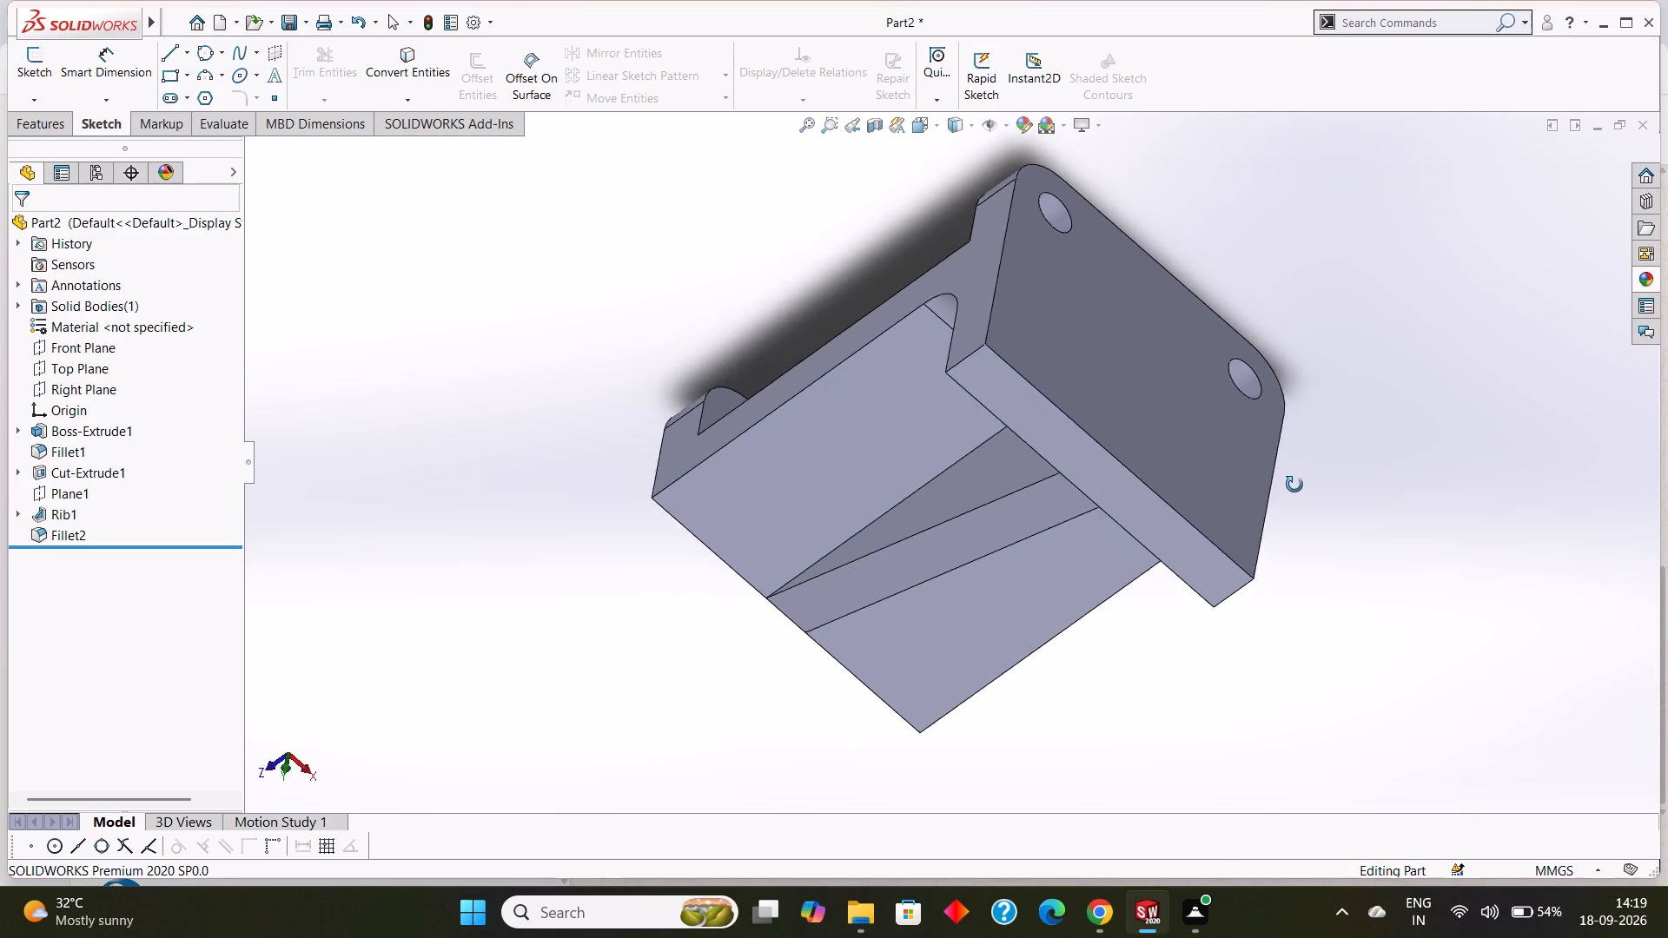
pyautogui.moveTo(1294, 485); pyautogui.dragTo(1293, 395, button='middle')
# Examine the part's side profile, including the rib's slope, the inner fillet and the recess between the legs.
pyautogui.moveTo(1258, 702); pyautogui.dragTo(1248, 654, button='middle')
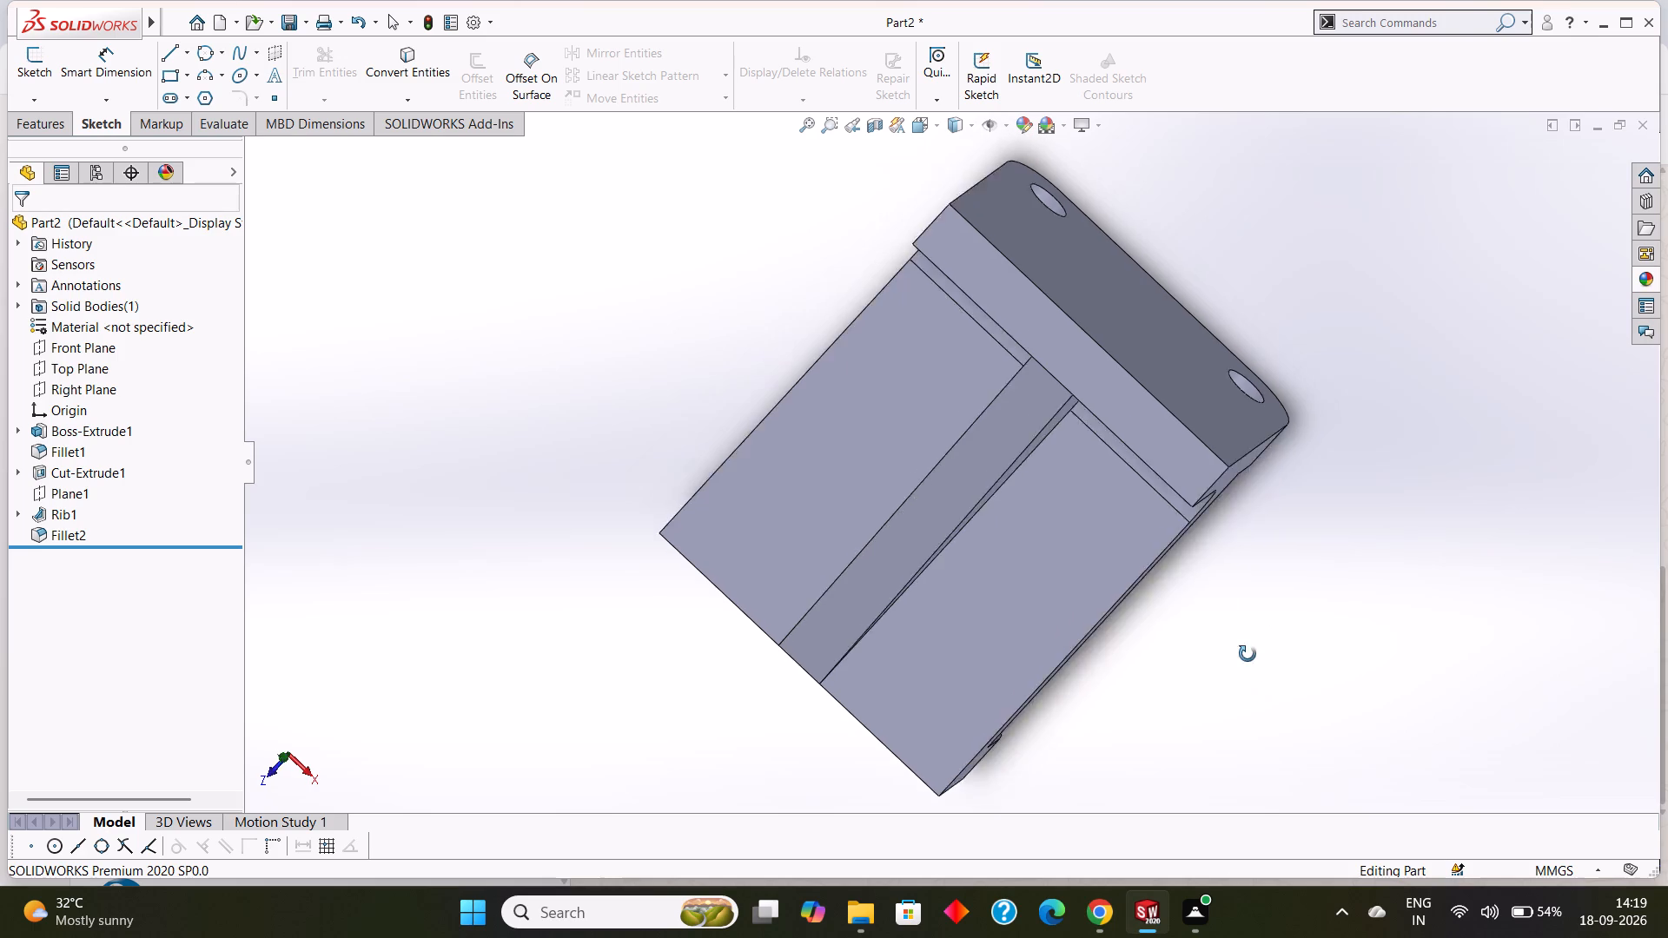
pyautogui.moveTo(1248, 654); pyautogui.dragTo(1218, 492, button='middle')
pyautogui.moveTo(1238, 651); pyautogui.dragTo(1204, 564, button='middle')
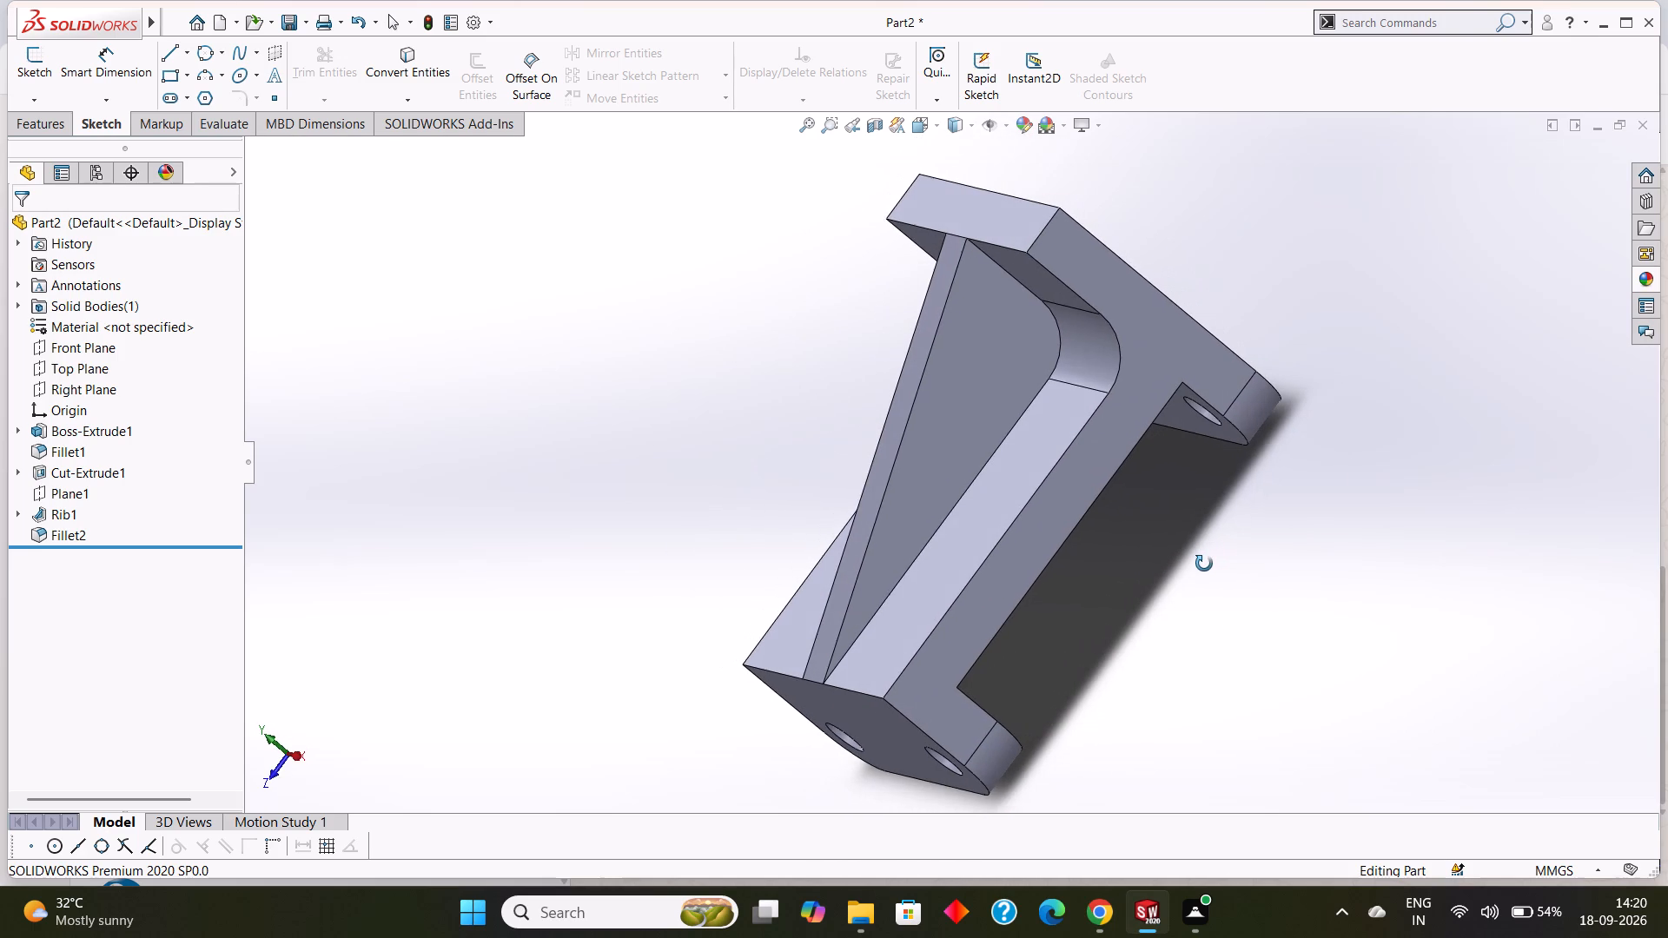
pyautogui.moveTo(1204, 564); pyautogui.dragTo(1192, 540, button='middle')
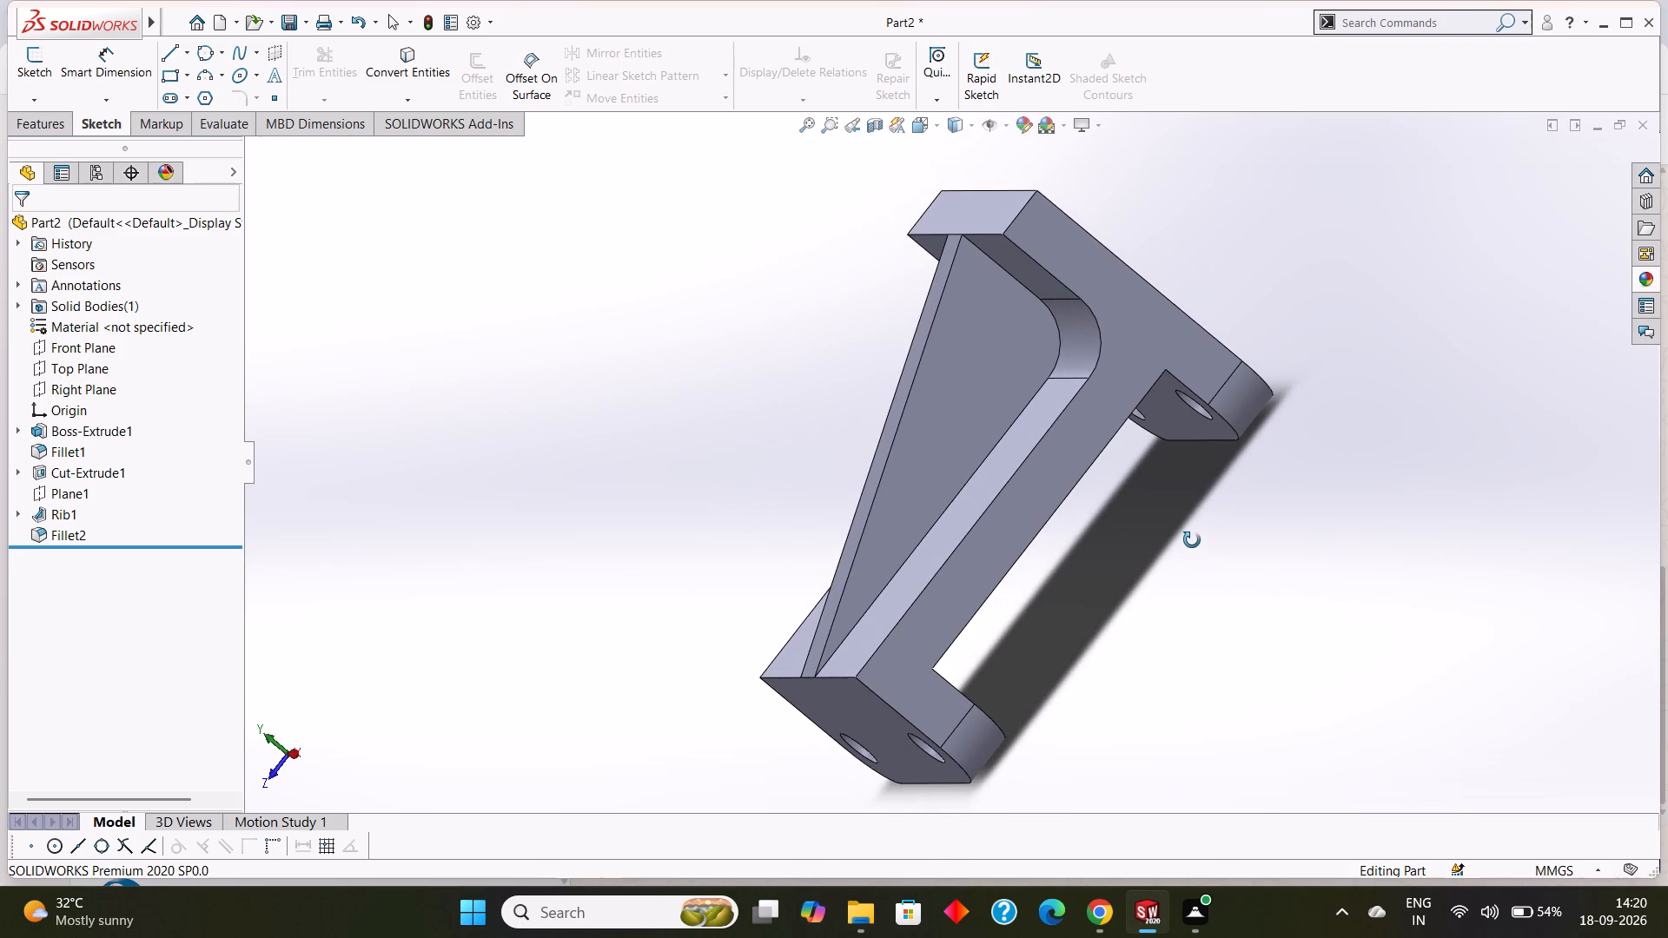
pyautogui.moveTo(1192, 540); pyautogui.dragTo(1187, 554, button='middle')
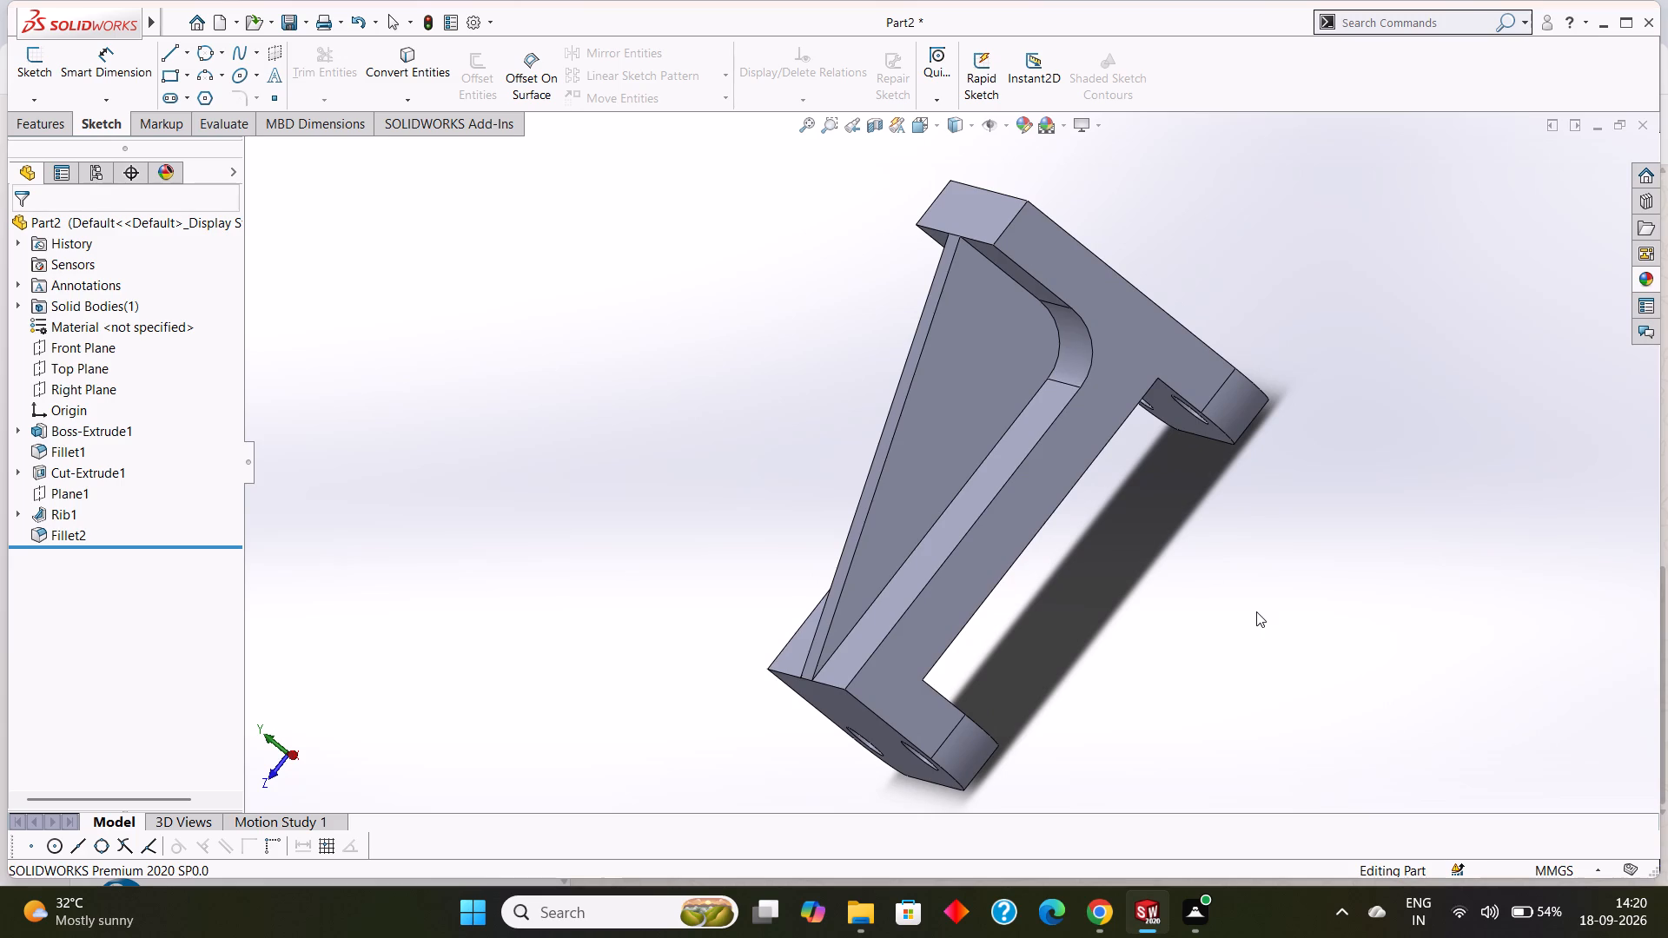
pyautogui.moveTo(1256, 611); pyautogui.dragTo(1249, 631, button='middle')
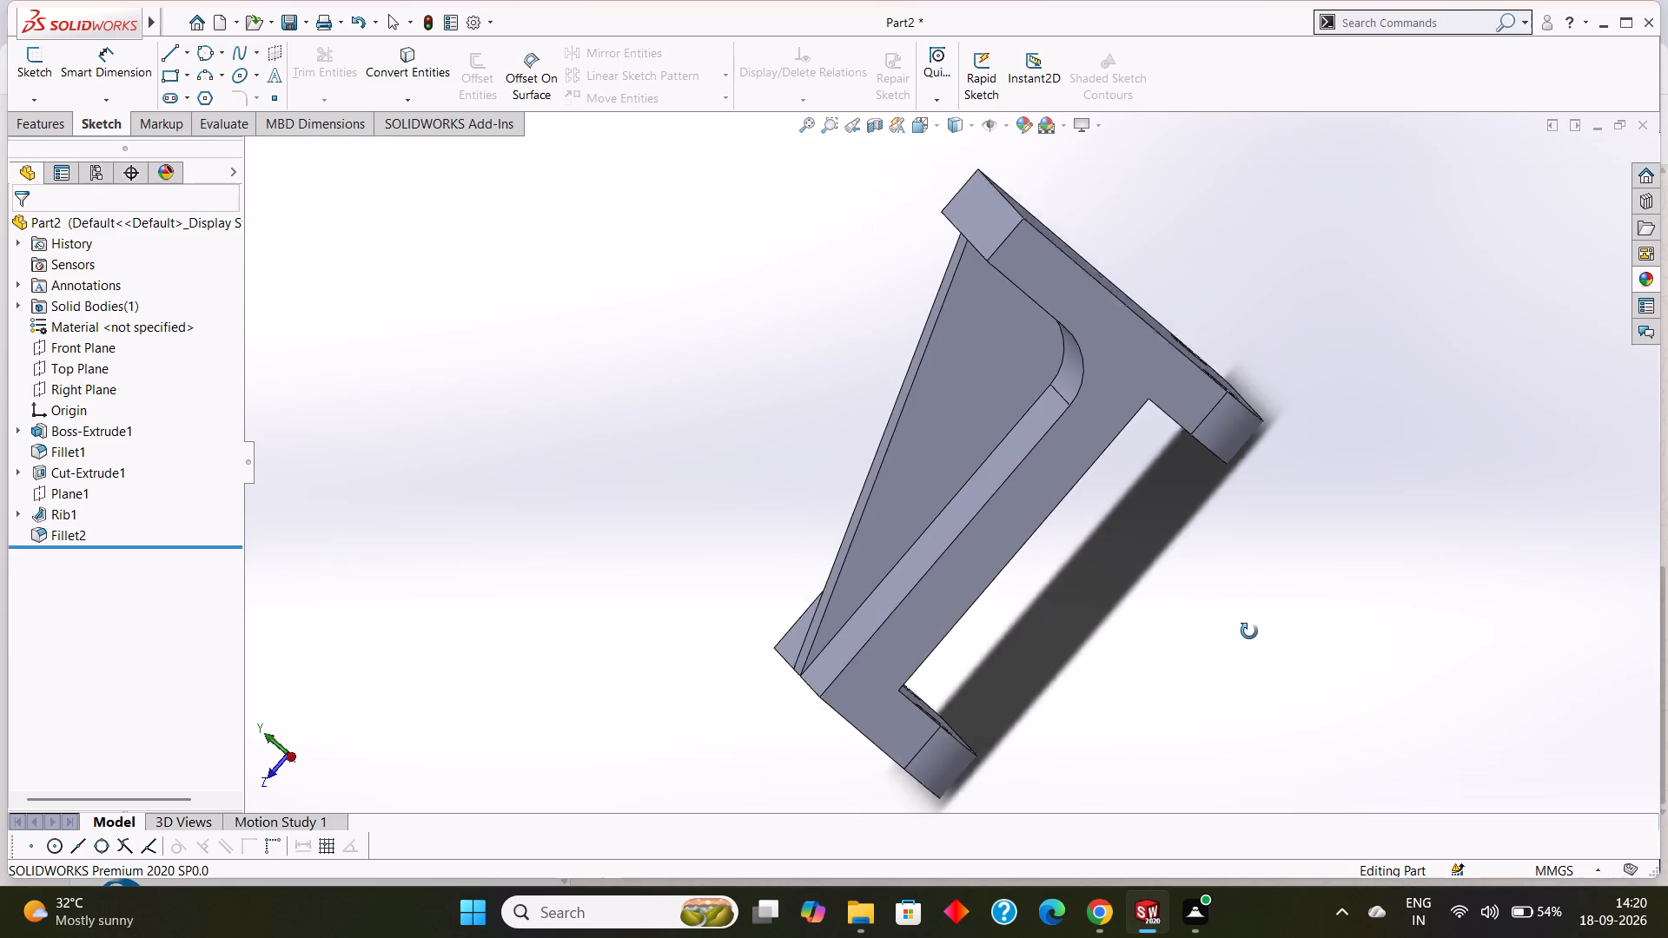
pyautogui.moveTo(1249, 631); pyautogui.dragTo(1259, 676, button='middle')
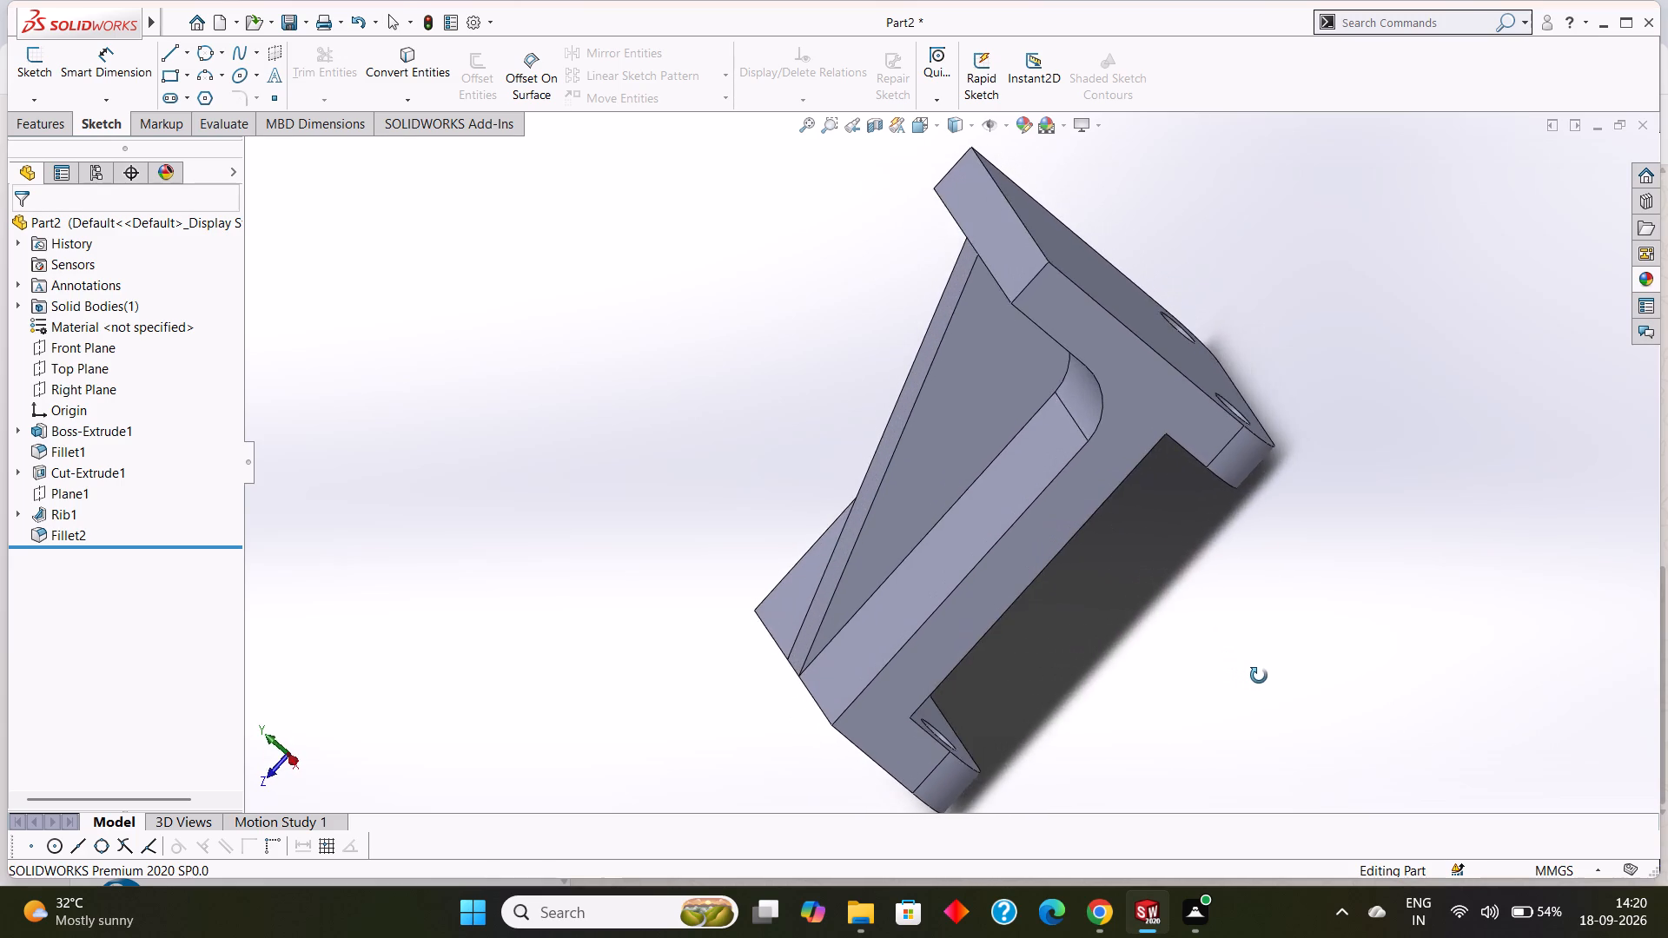
pyautogui.moveTo(1259, 676); pyautogui.dragTo(1251, 671, button='middle')
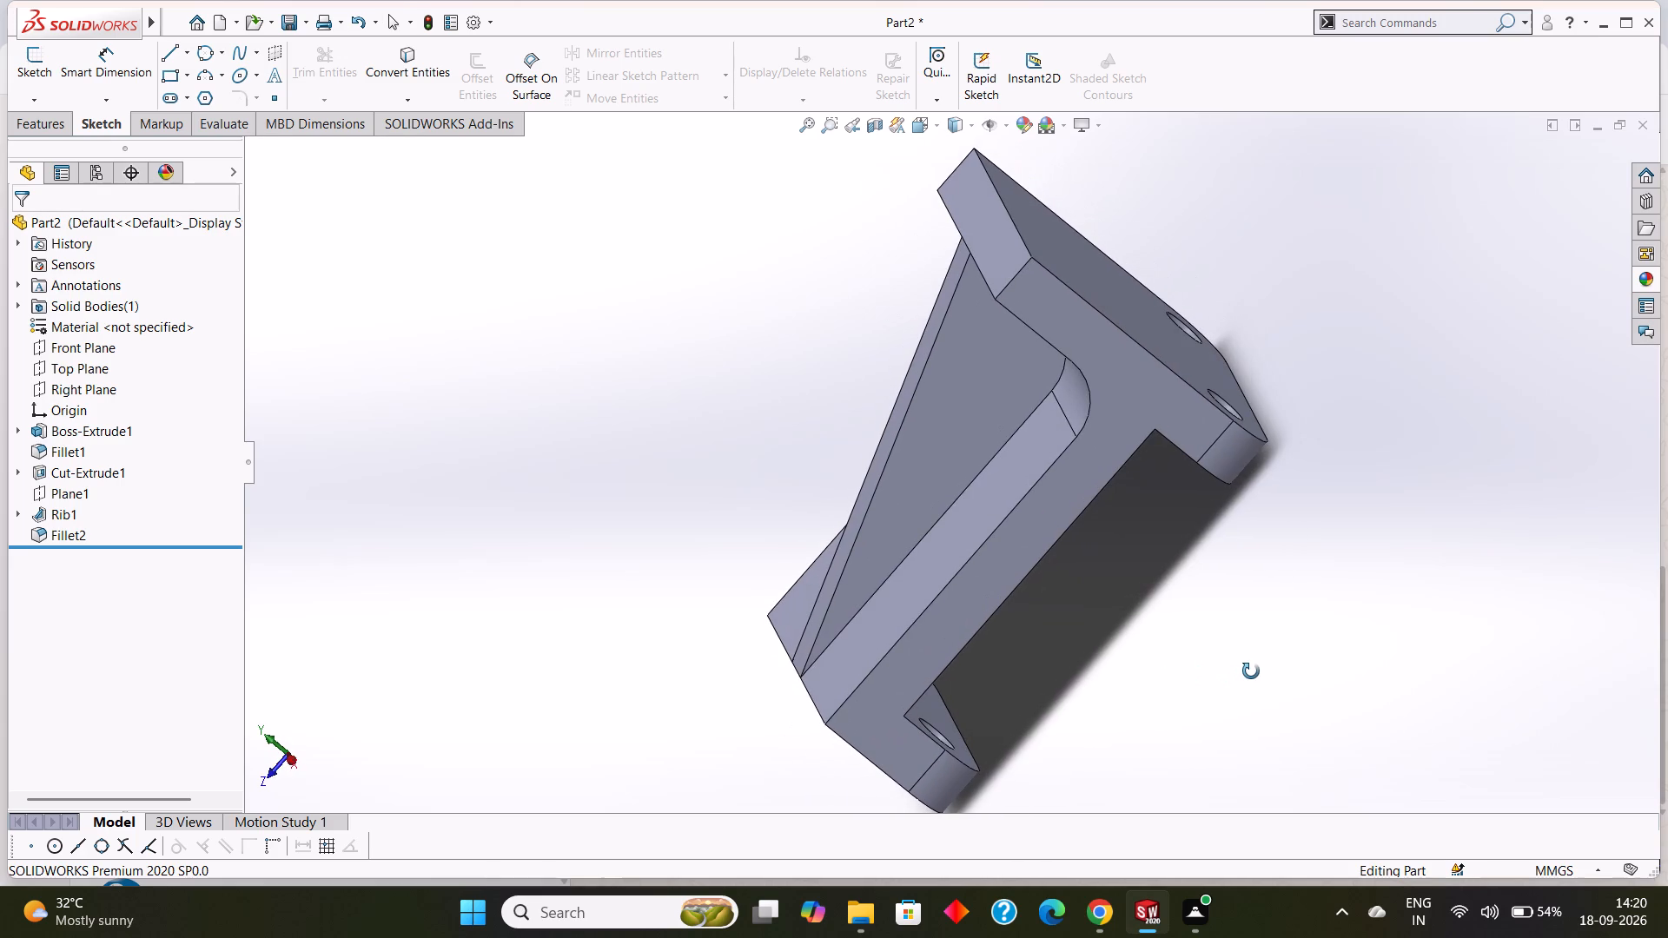
pyautogui.moveTo(1251, 671); pyautogui.dragTo(1254, 671, button='middle')
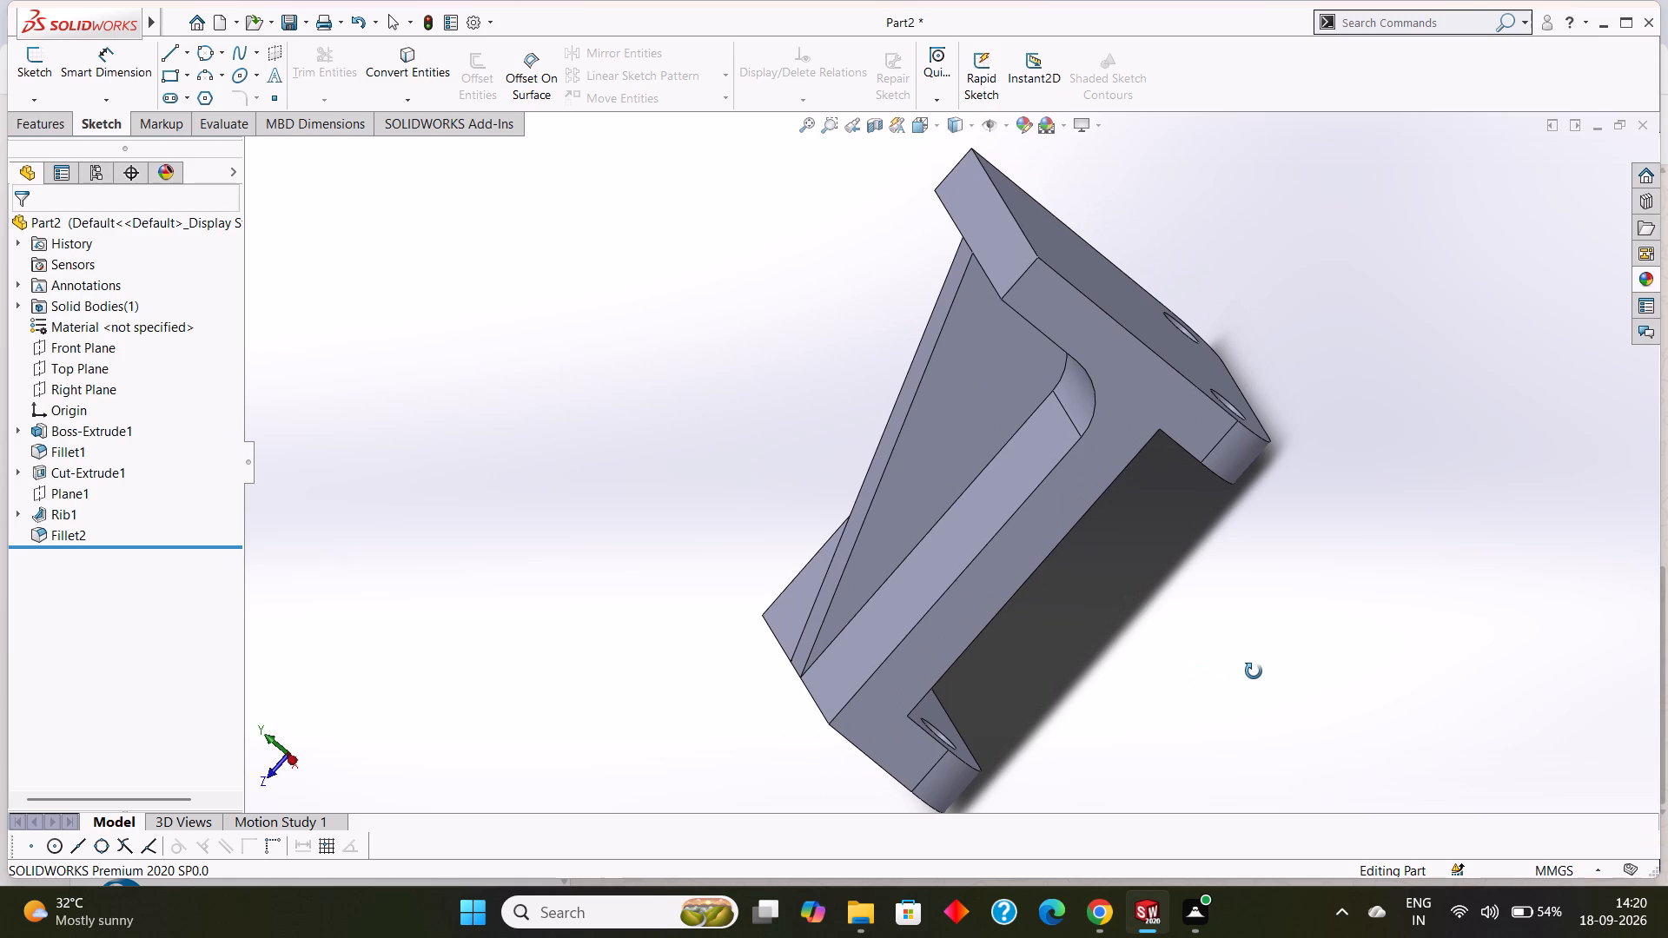
pyautogui.moveTo(1254, 671); pyautogui.dragTo(1261, 672, button='middle')
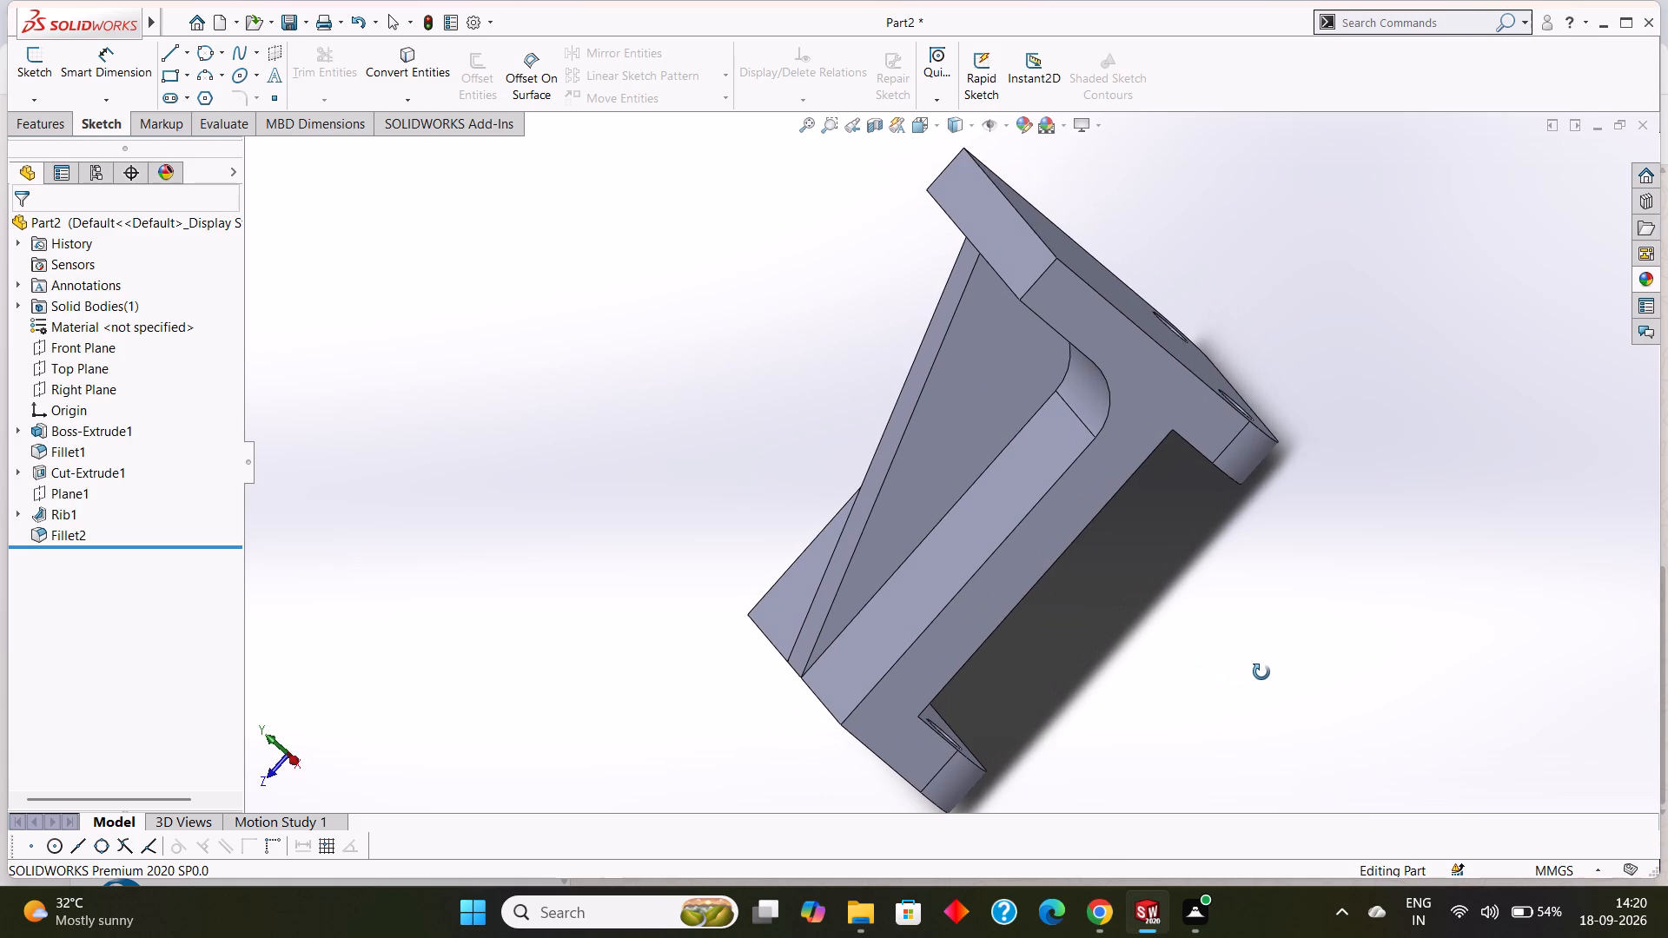
pyautogui.moveTo(1261, 672); pyautogui.dragTo(1274, 674, button='middle')
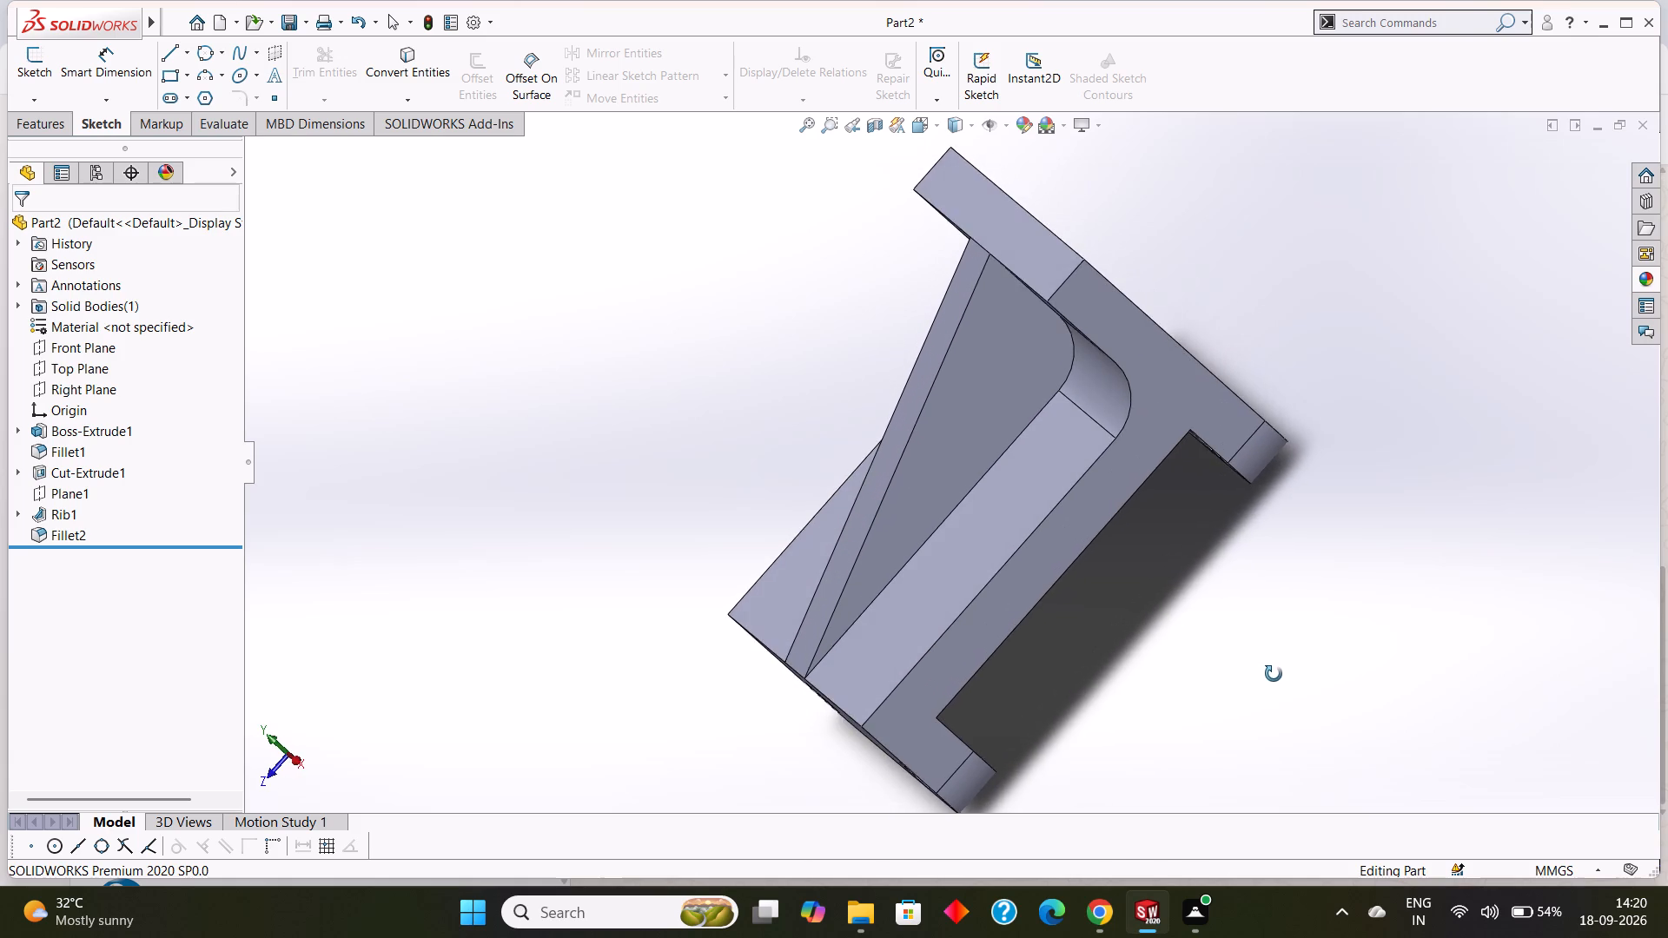
pyautogui.moveTo(1274, 674); pyautogui.dragTo(1276, 672, button='middle')
# Examine the whole part from the rib side, including both inner fillets and the end face with its two holes.
pyautogui.scroll(1, 1279, 668)
pyautogui.scroll(1, 1208, 713)
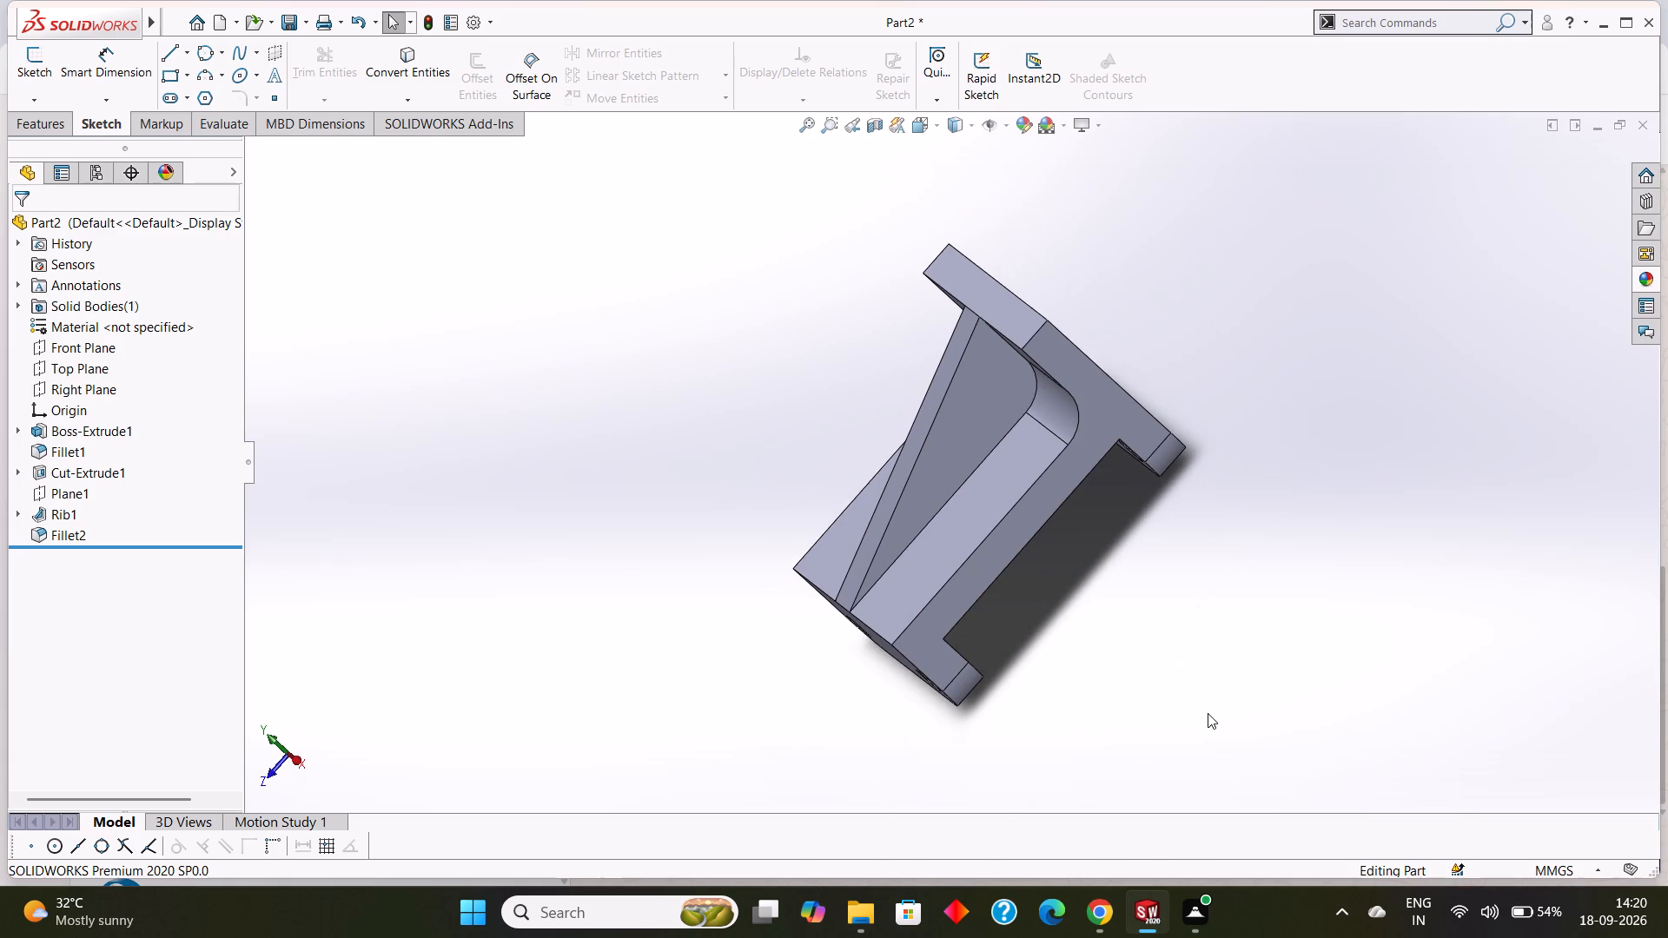
pyautogui.scroll(-1, 1208, 713)
pyautogui.scroll(1, 1208, 713)
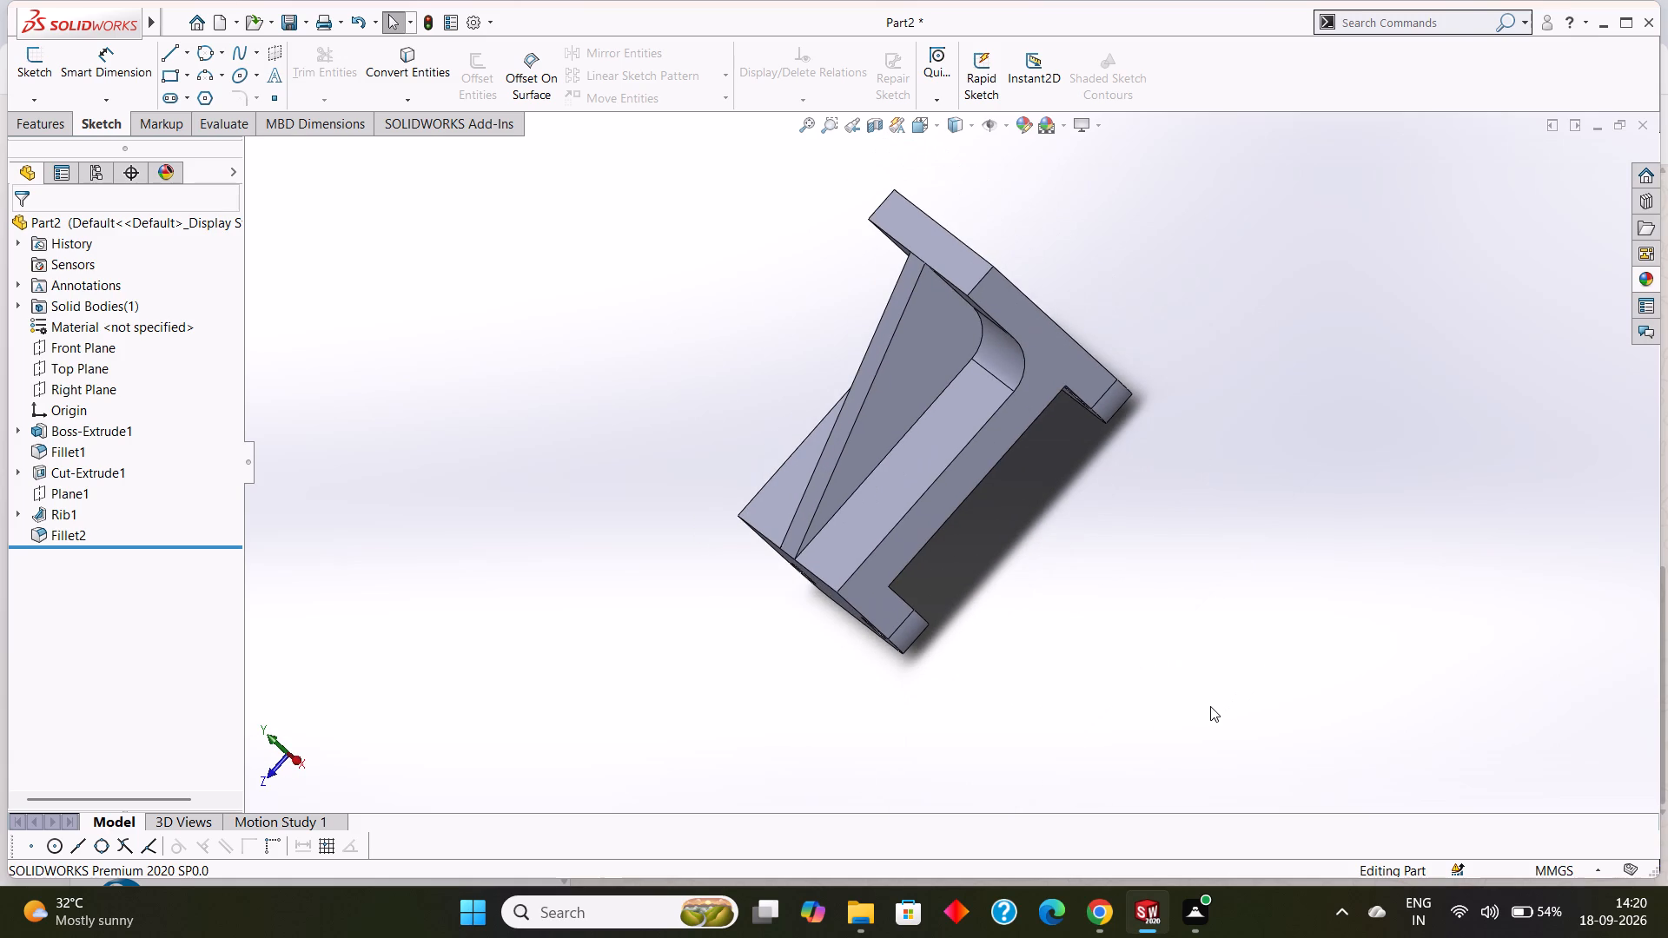
pyautogui.moveTo(1154, 704); pyautogui.dragTo(1197, 704, button='middle')
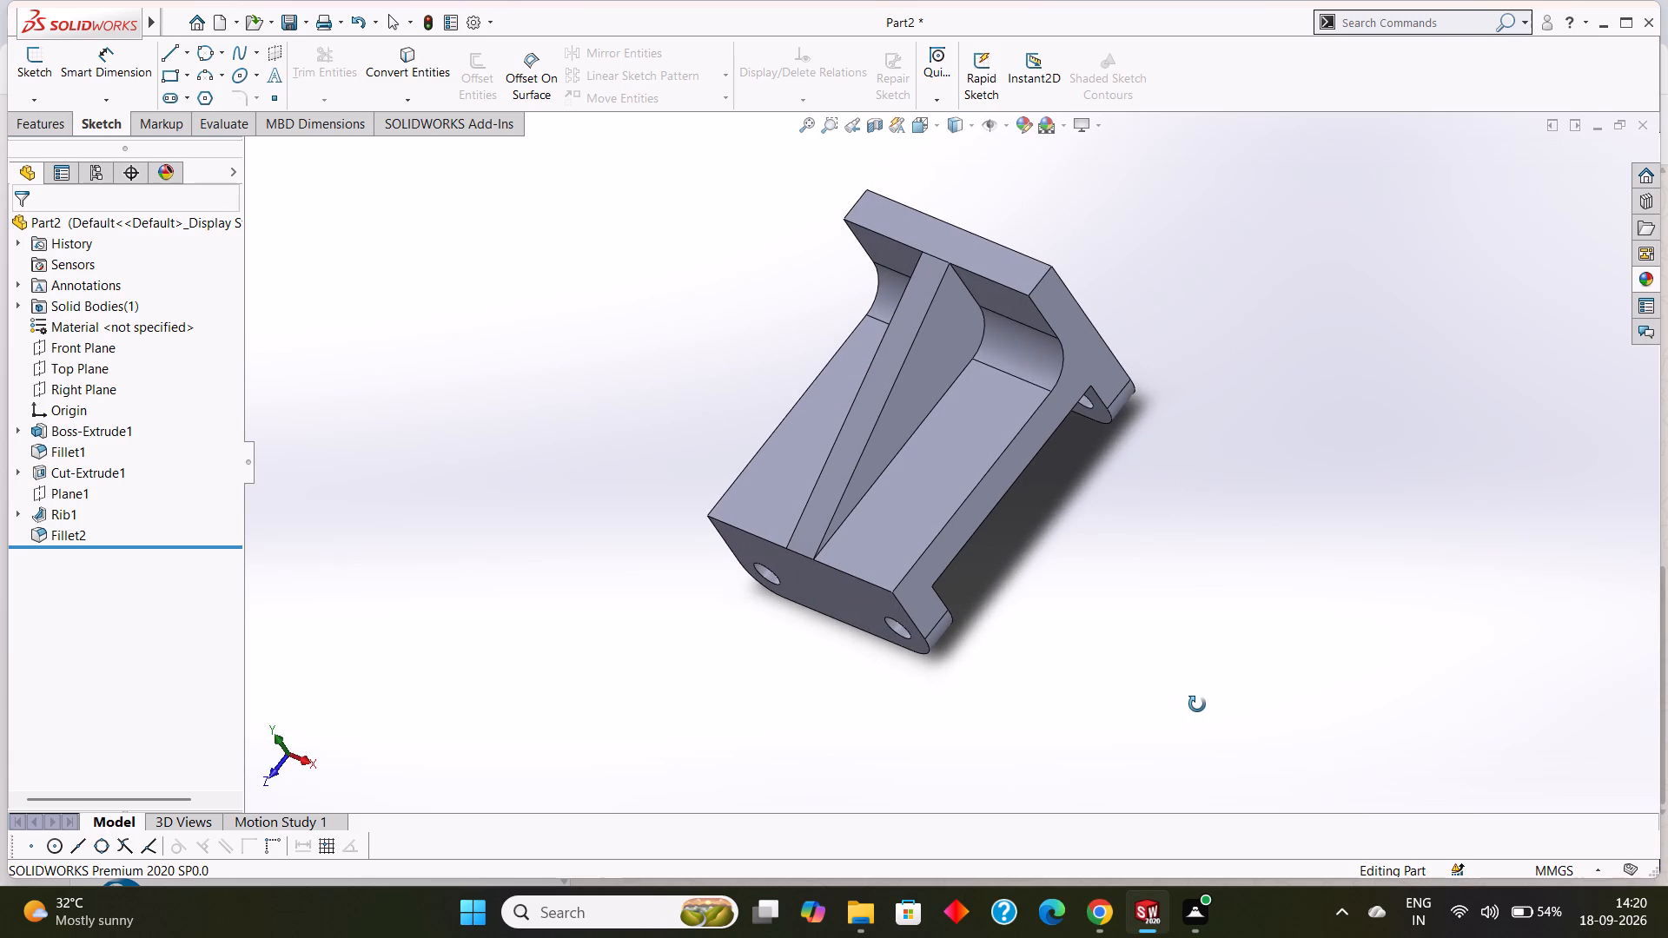
pyautogui.moveTo(1197, 704); pyautogui.dragTo(1198, 704, button='middle')
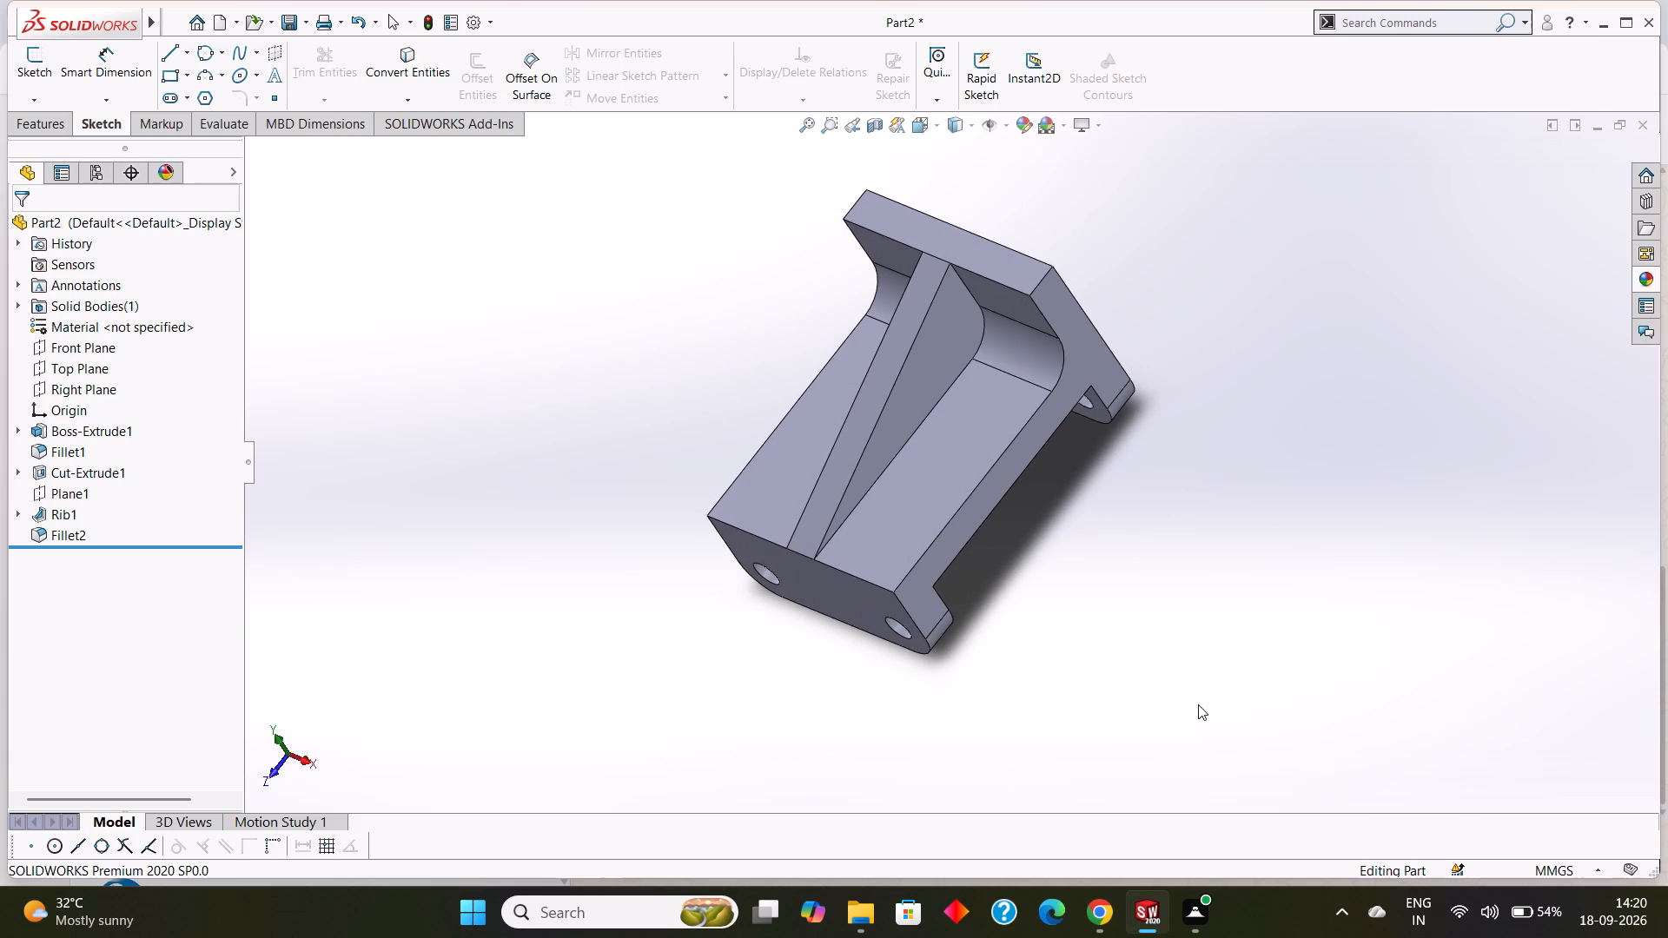
pyautogui.moveTo(1198, 704); pyautogui.dragTo(1224, 692, button='middle')
pyautogui.moveTo(1231, 694); pyautogui.dragTo(1210, 717, button='middle')
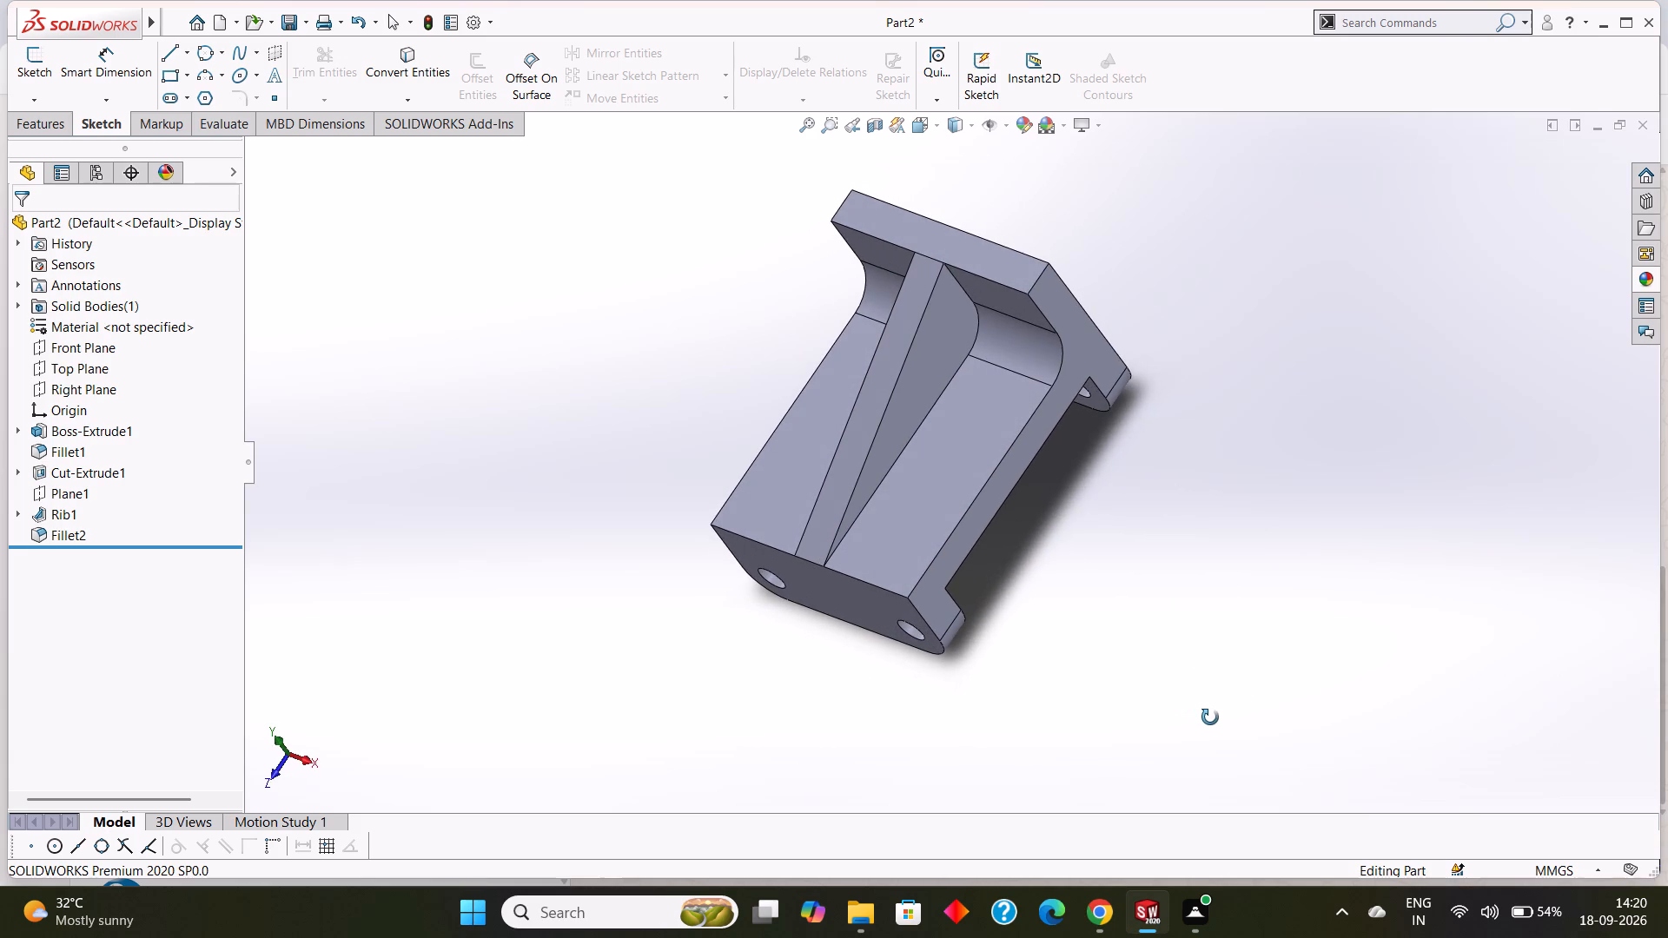
pyautogui.moveTo(1210, 717); pyautogui.dragTo(1212, 717, button='middle')
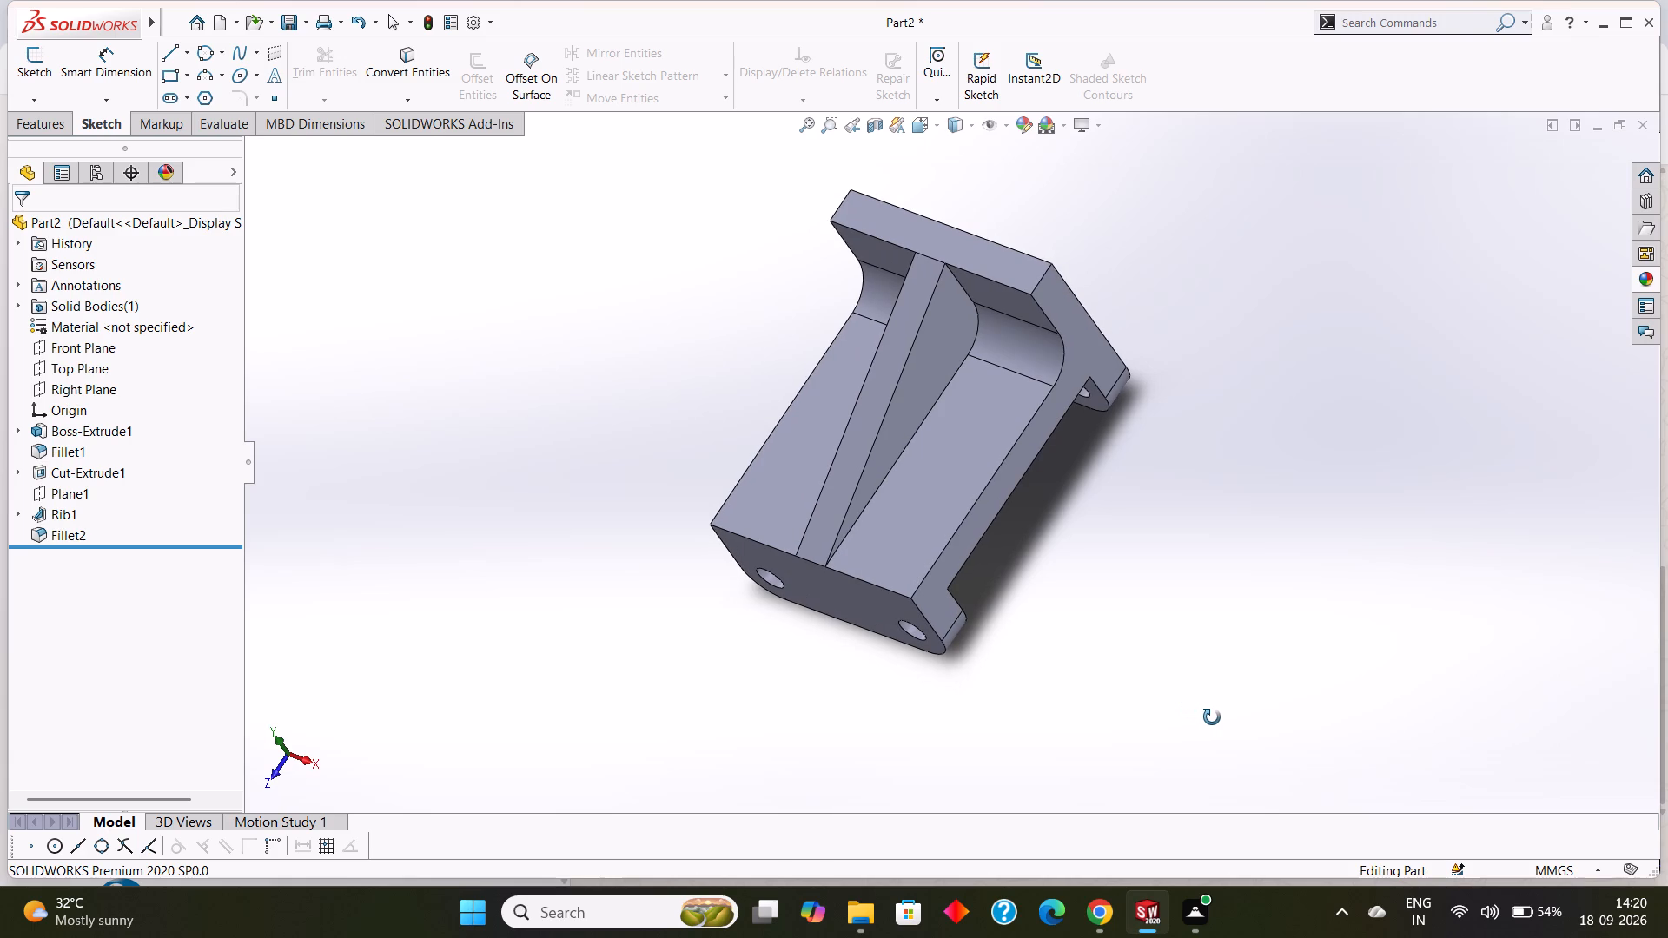
pyautogui.moveTo(1212, 717); pyautogui.dragTo(1198, 704, button='middle')
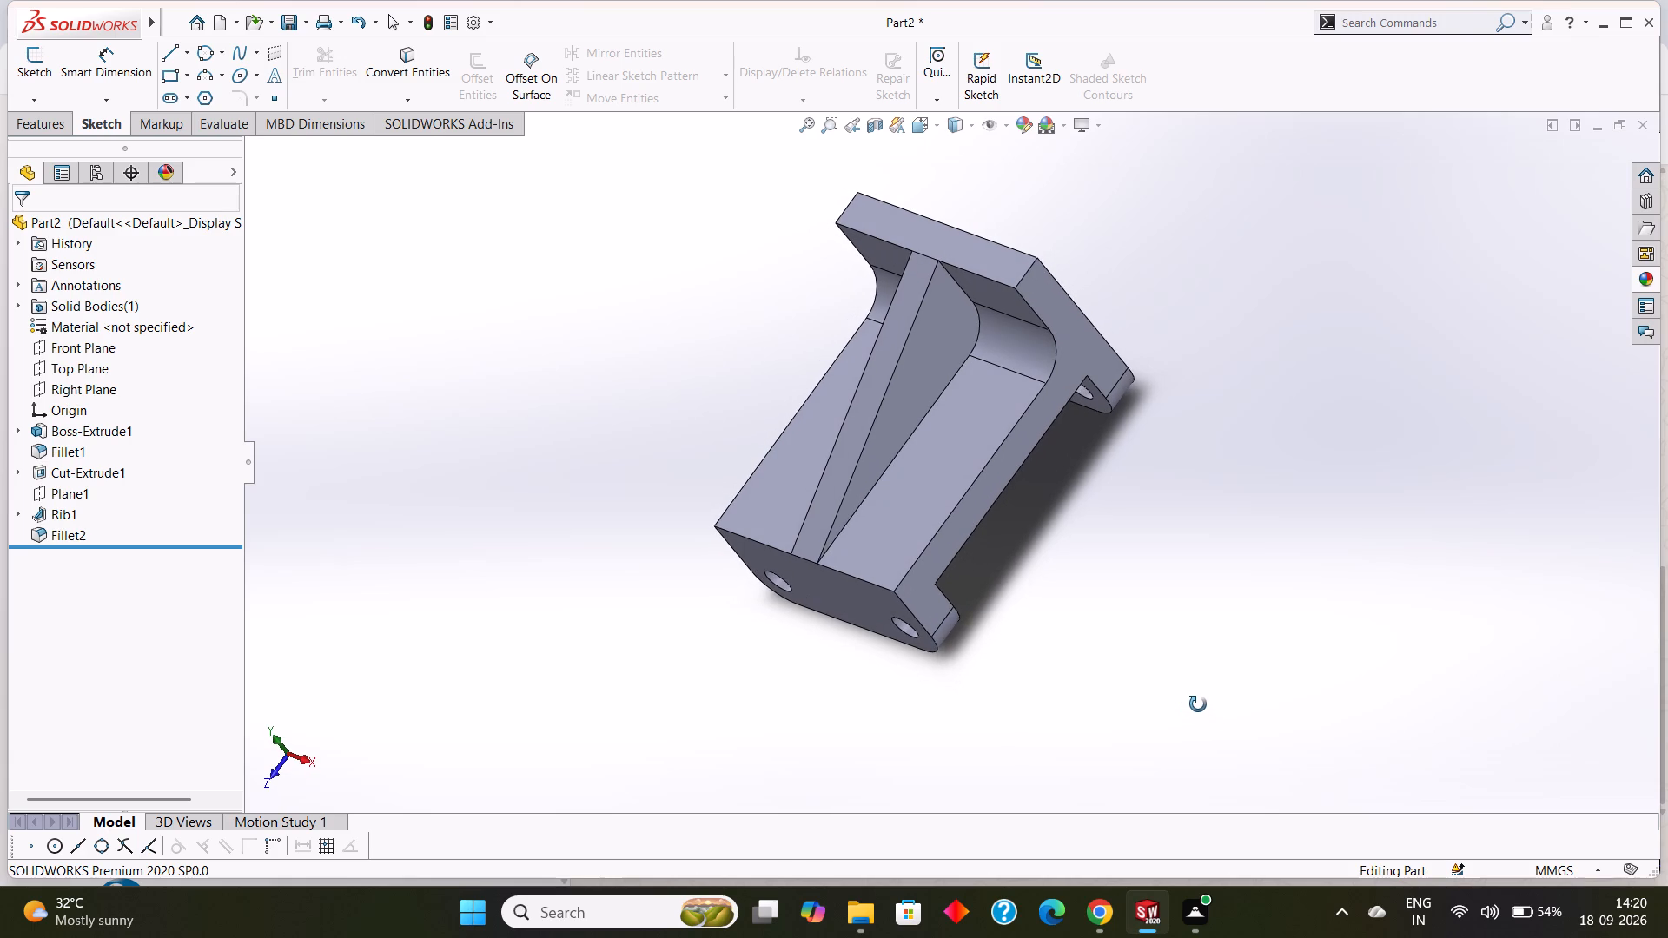
pyautogui.moveTo(1198, 704); pyautogui.dragTo(1189, 702, button='middle')
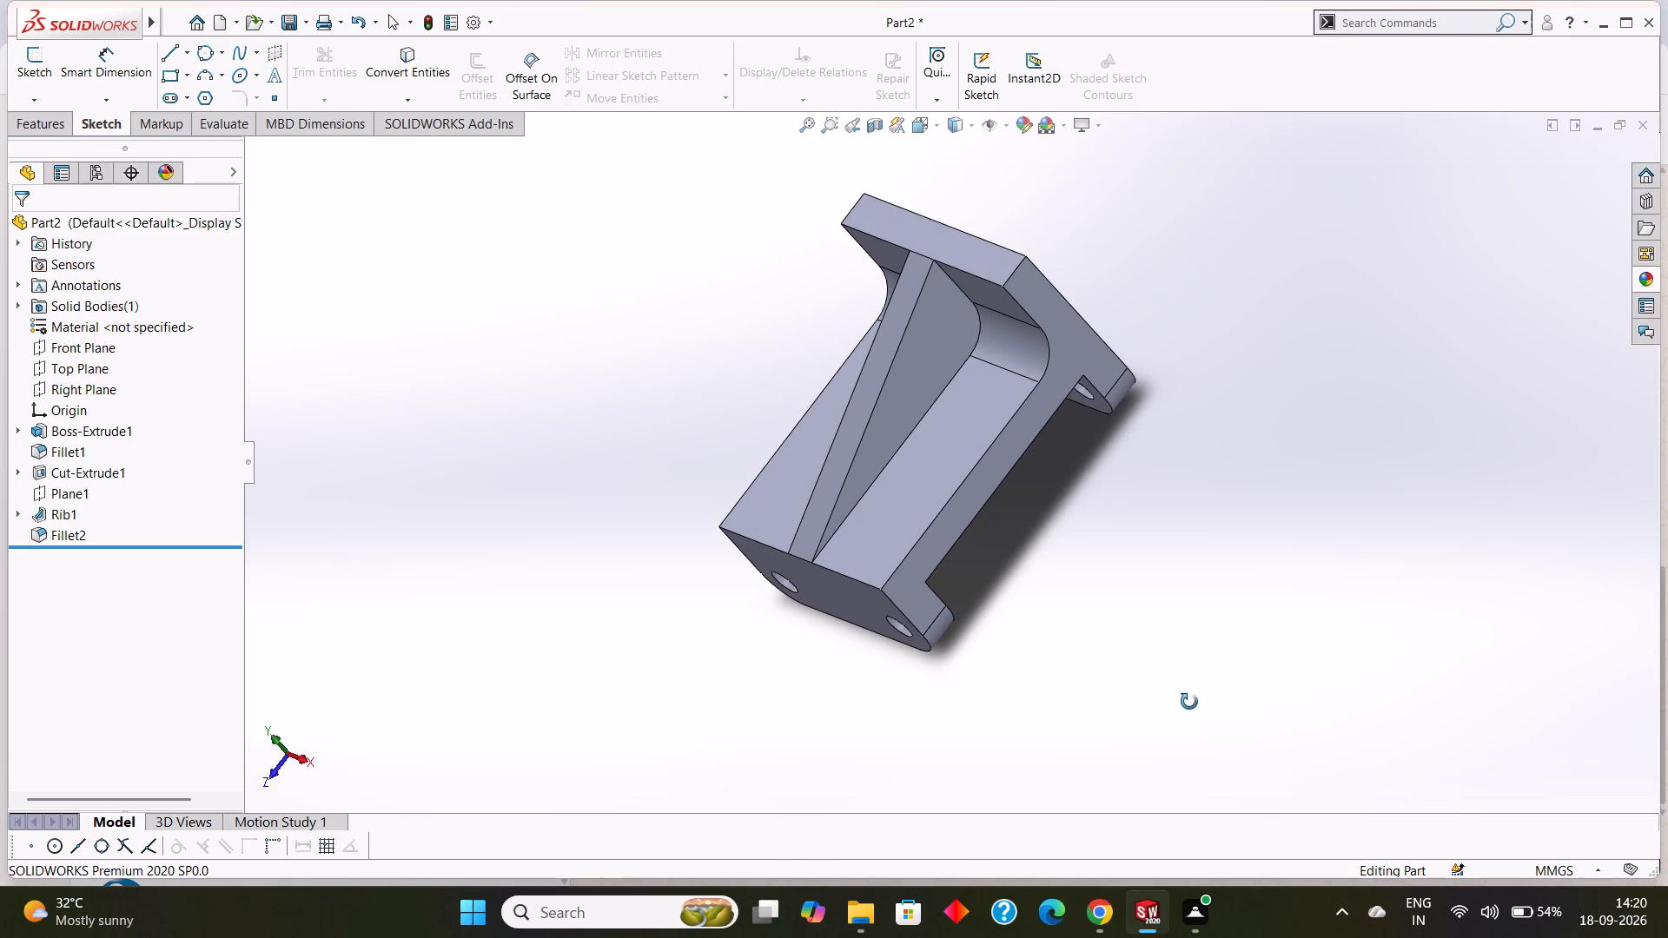
pyautogui.moveTo(1189, 702); pyautogui.dragTo(1179, 688, button='middle')
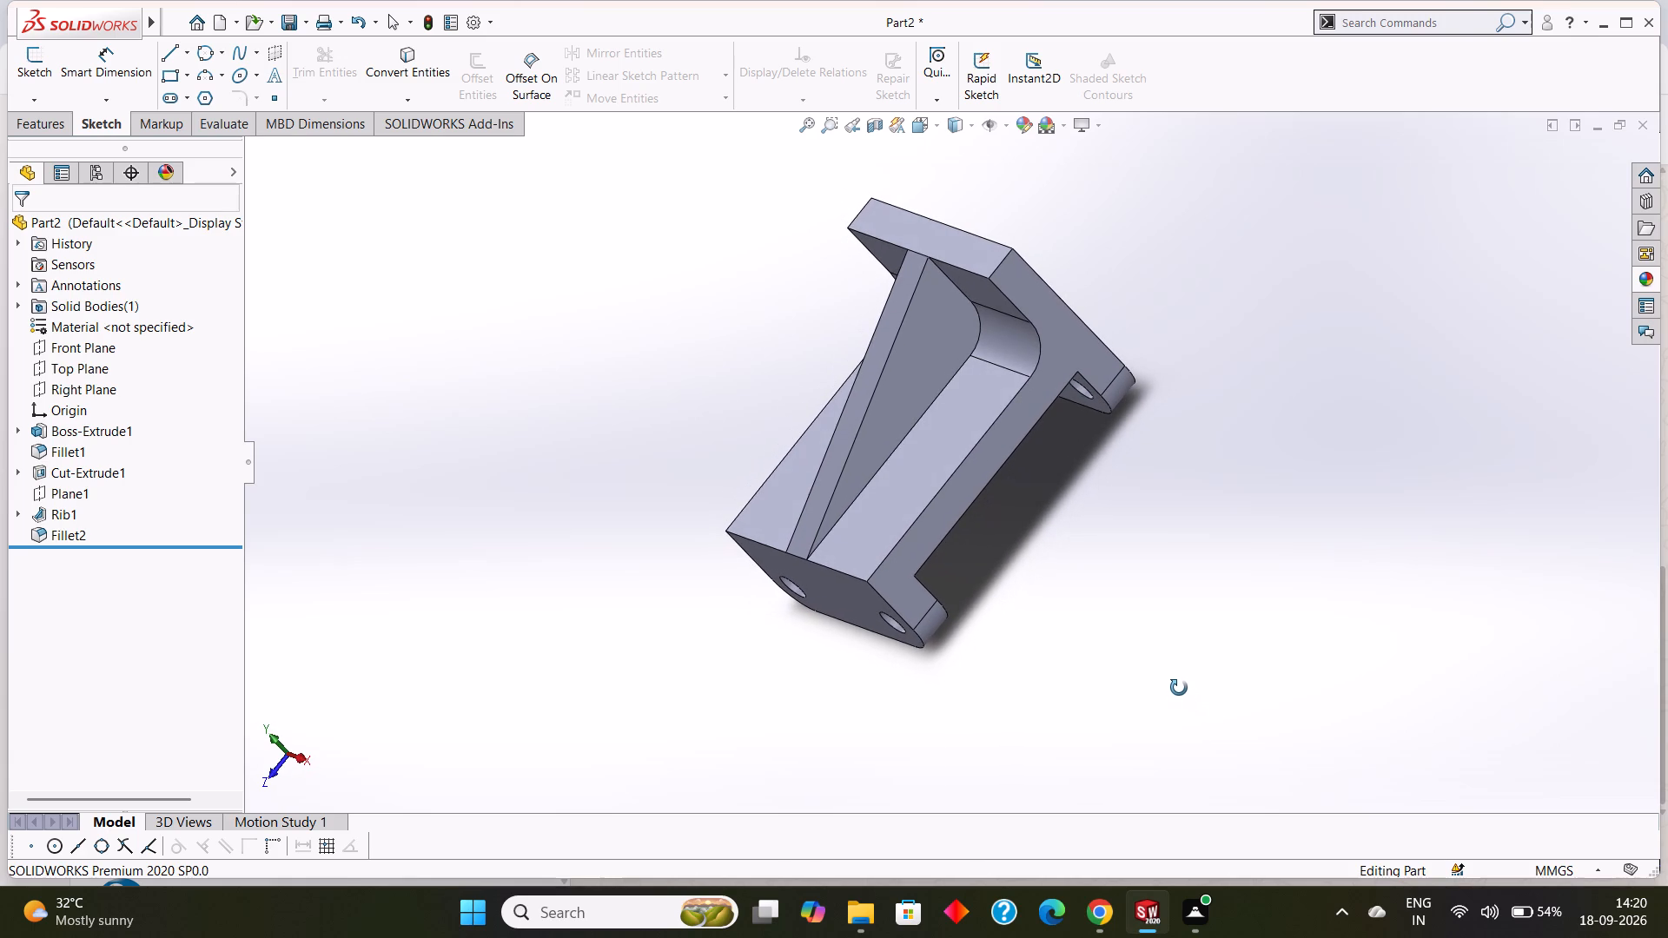
pyautogui.moveTo(1179, 688); pyautogui.dragTo(1181, 688, button='middle')
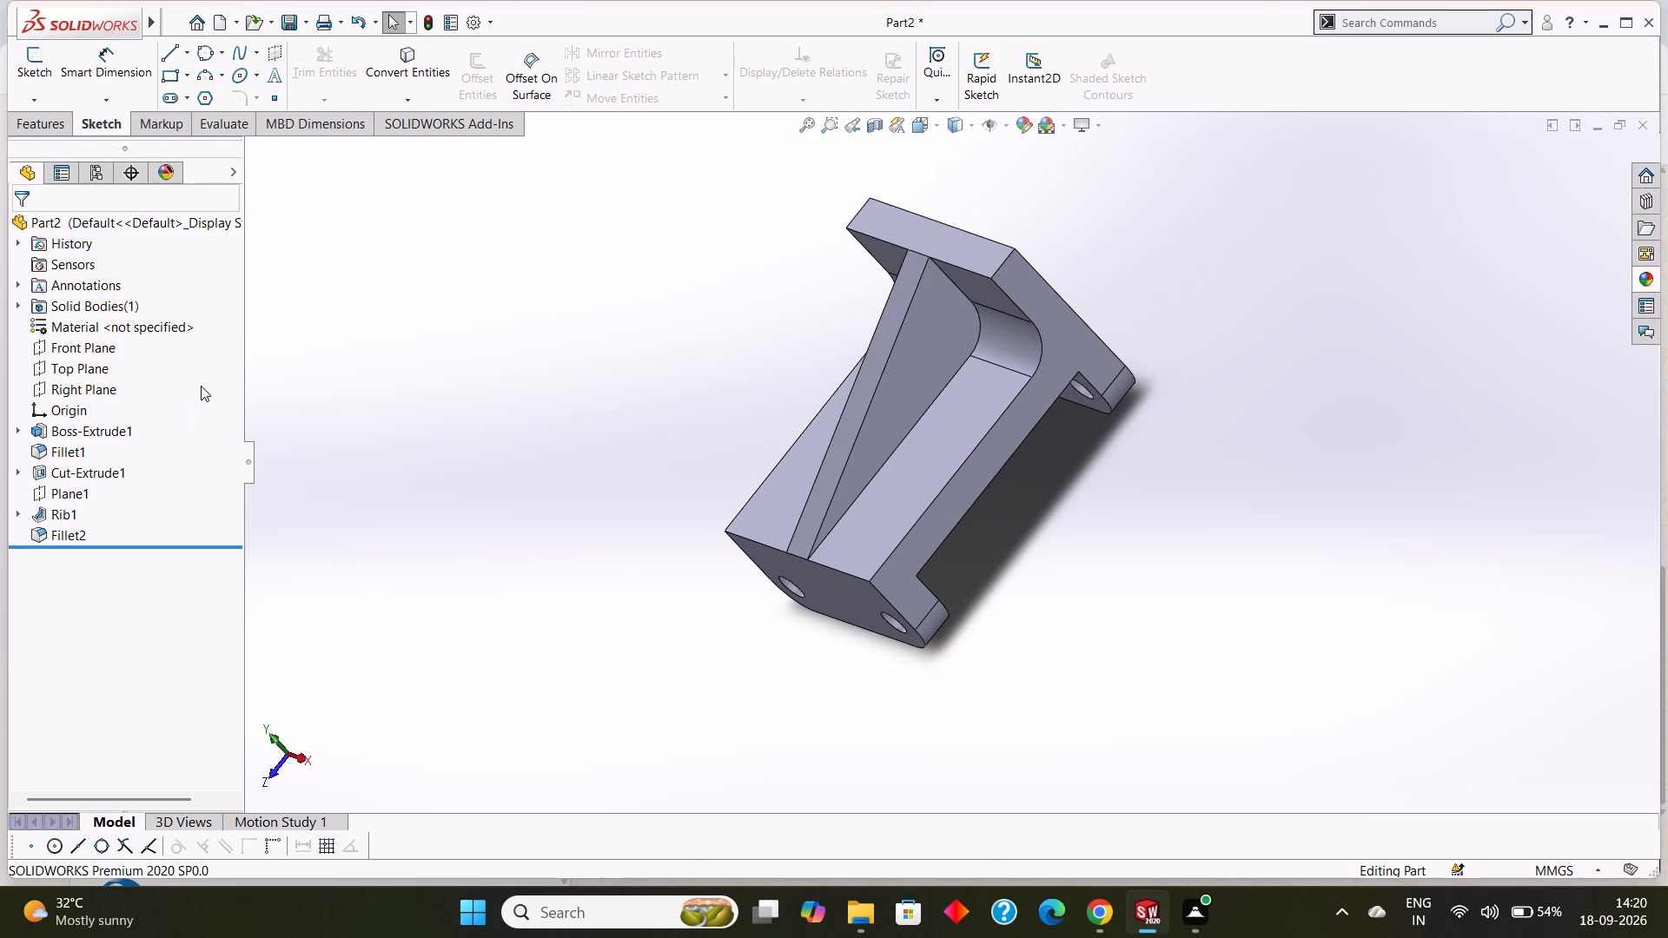
# Check where the Right Plane and the existing Plane1 lie relative to the part and its rib.
pyautogui.click(100, 385)
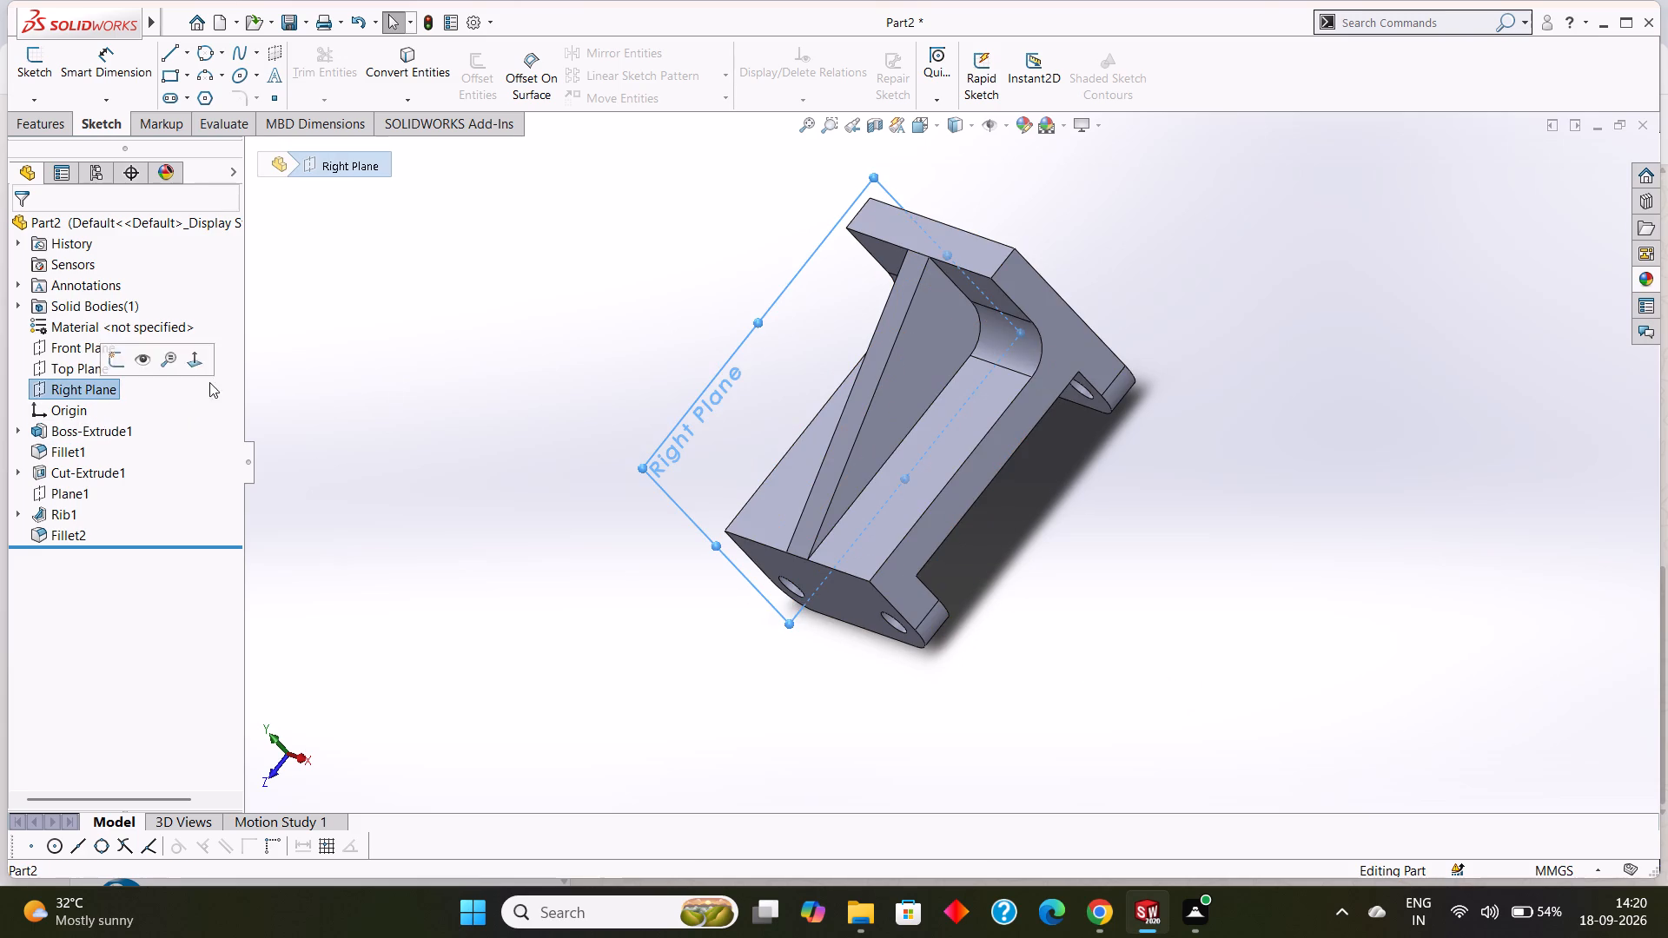
pyautogui.click(793, 276)
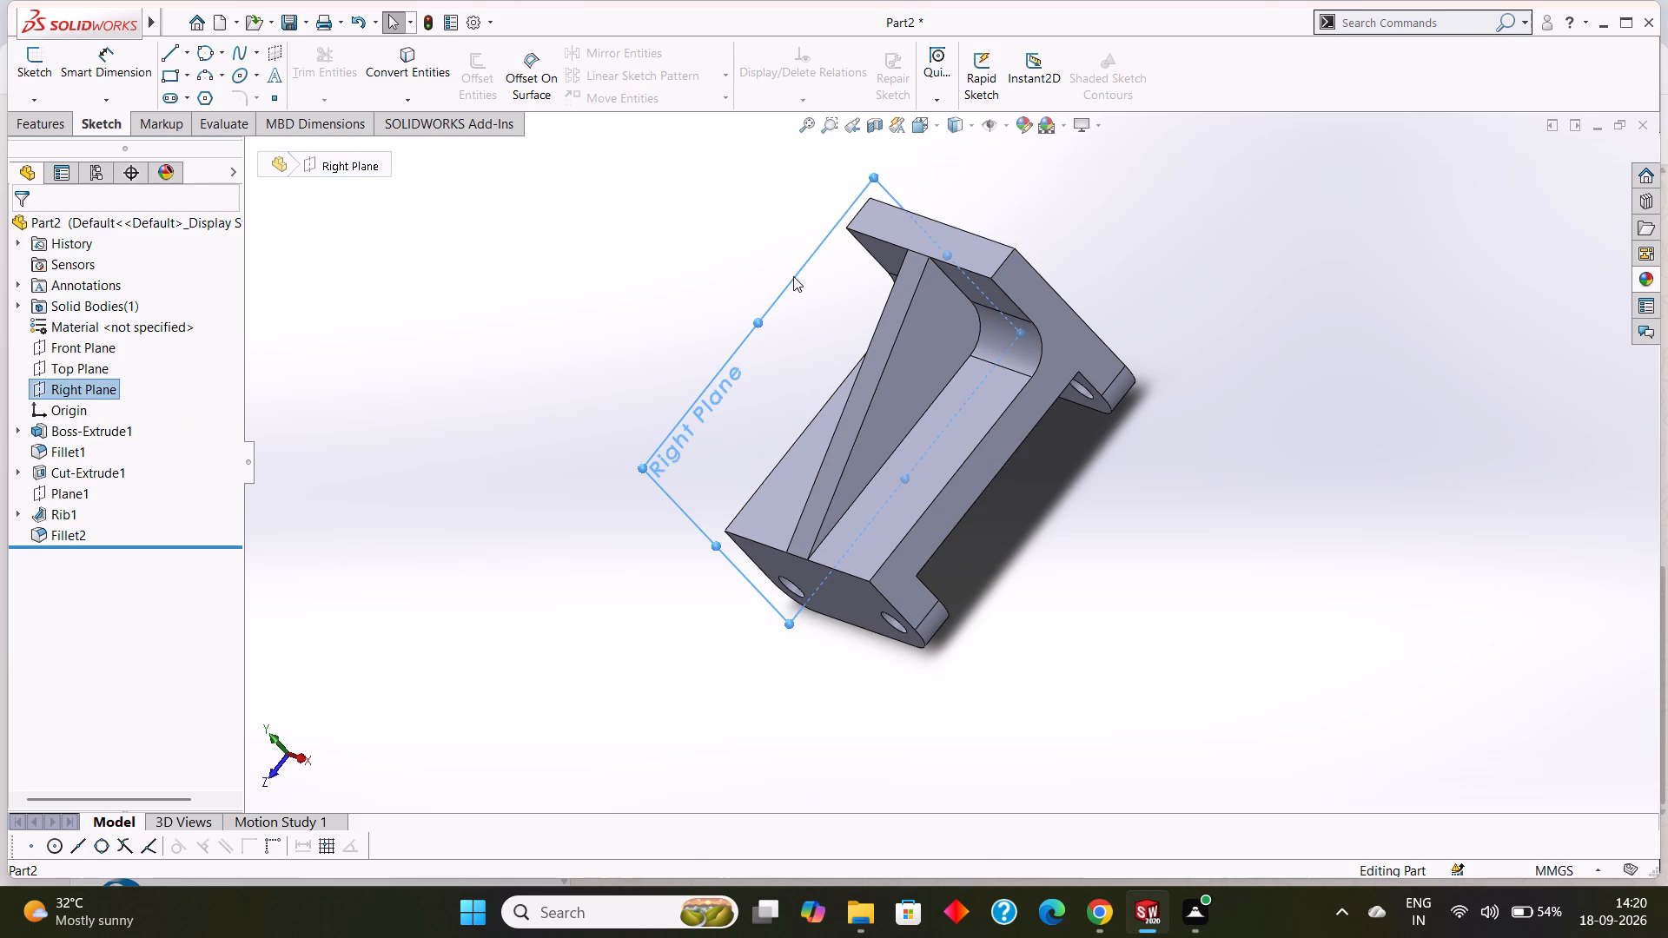
pyautogui.moveTo(444, 380); pyautogui.dragTo(523, 374, button='middle')
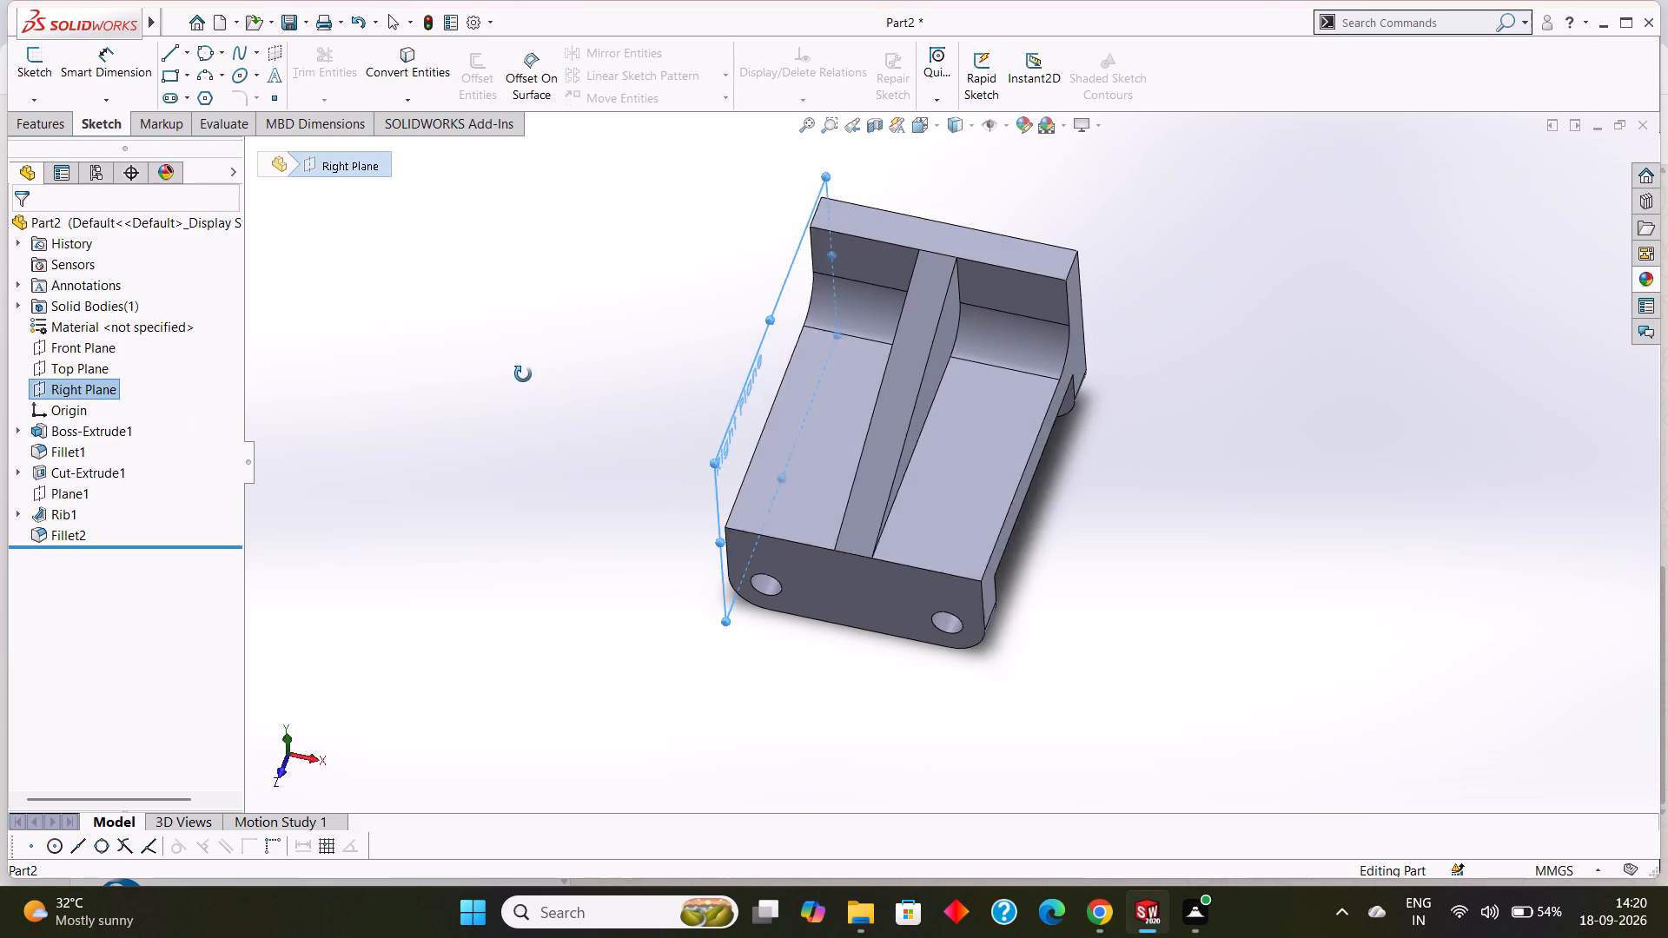
pyautogui.moveTo(523, 374); pyautogui.dragTo(504, 359, button='middle')
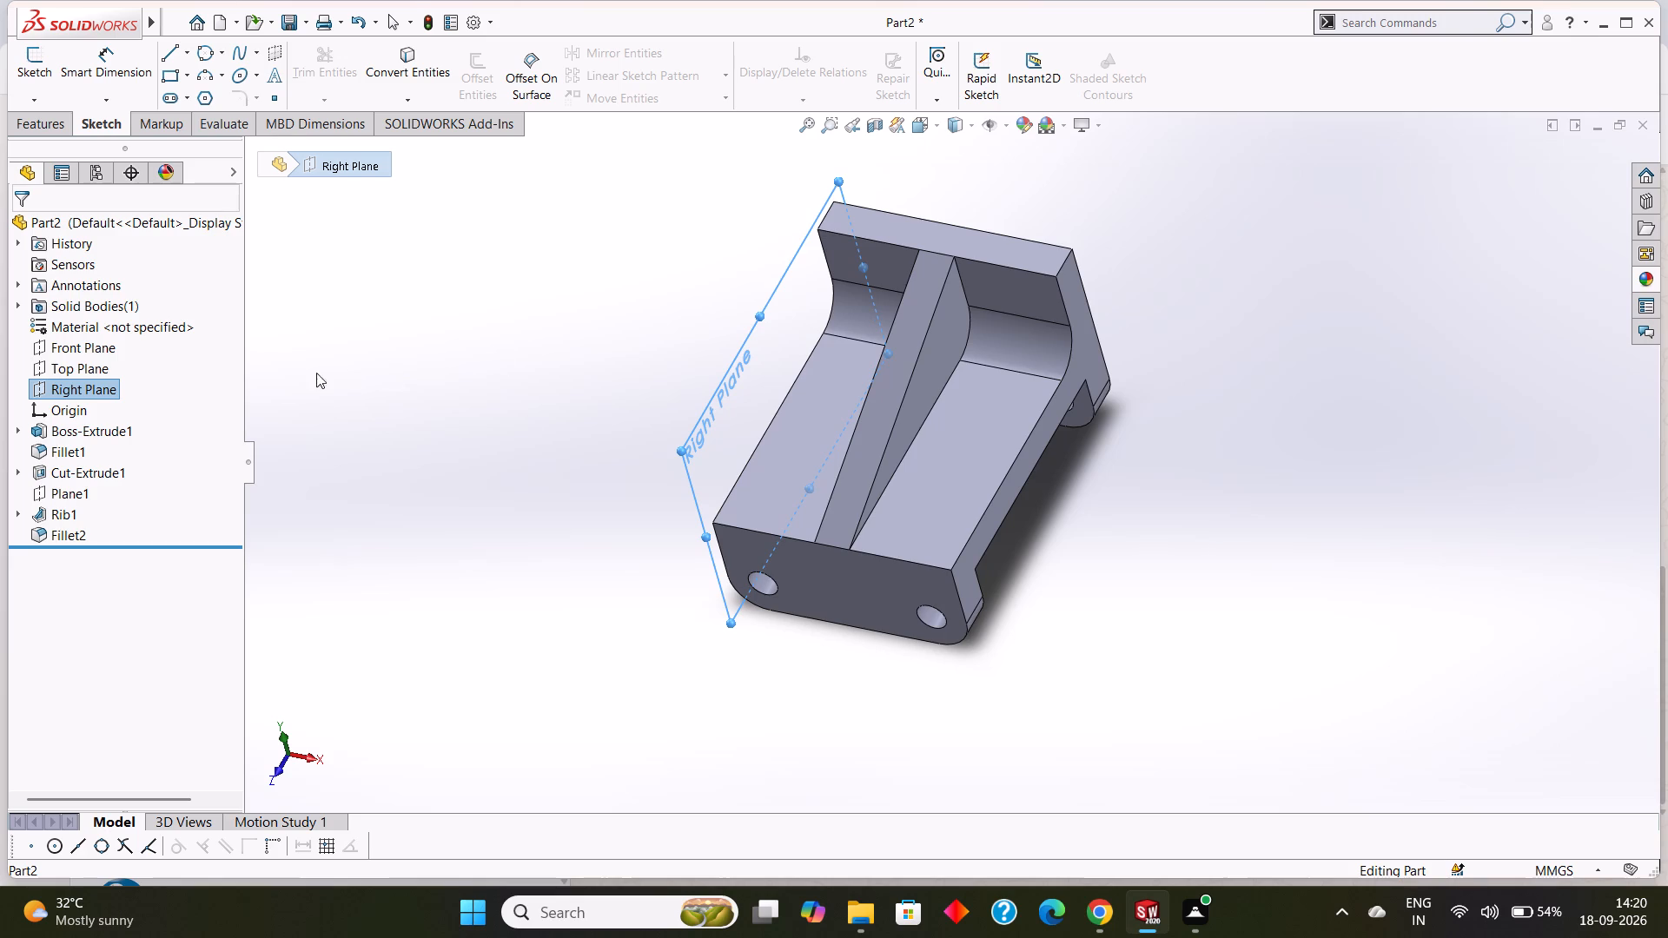
pyautogui.press('Escape')
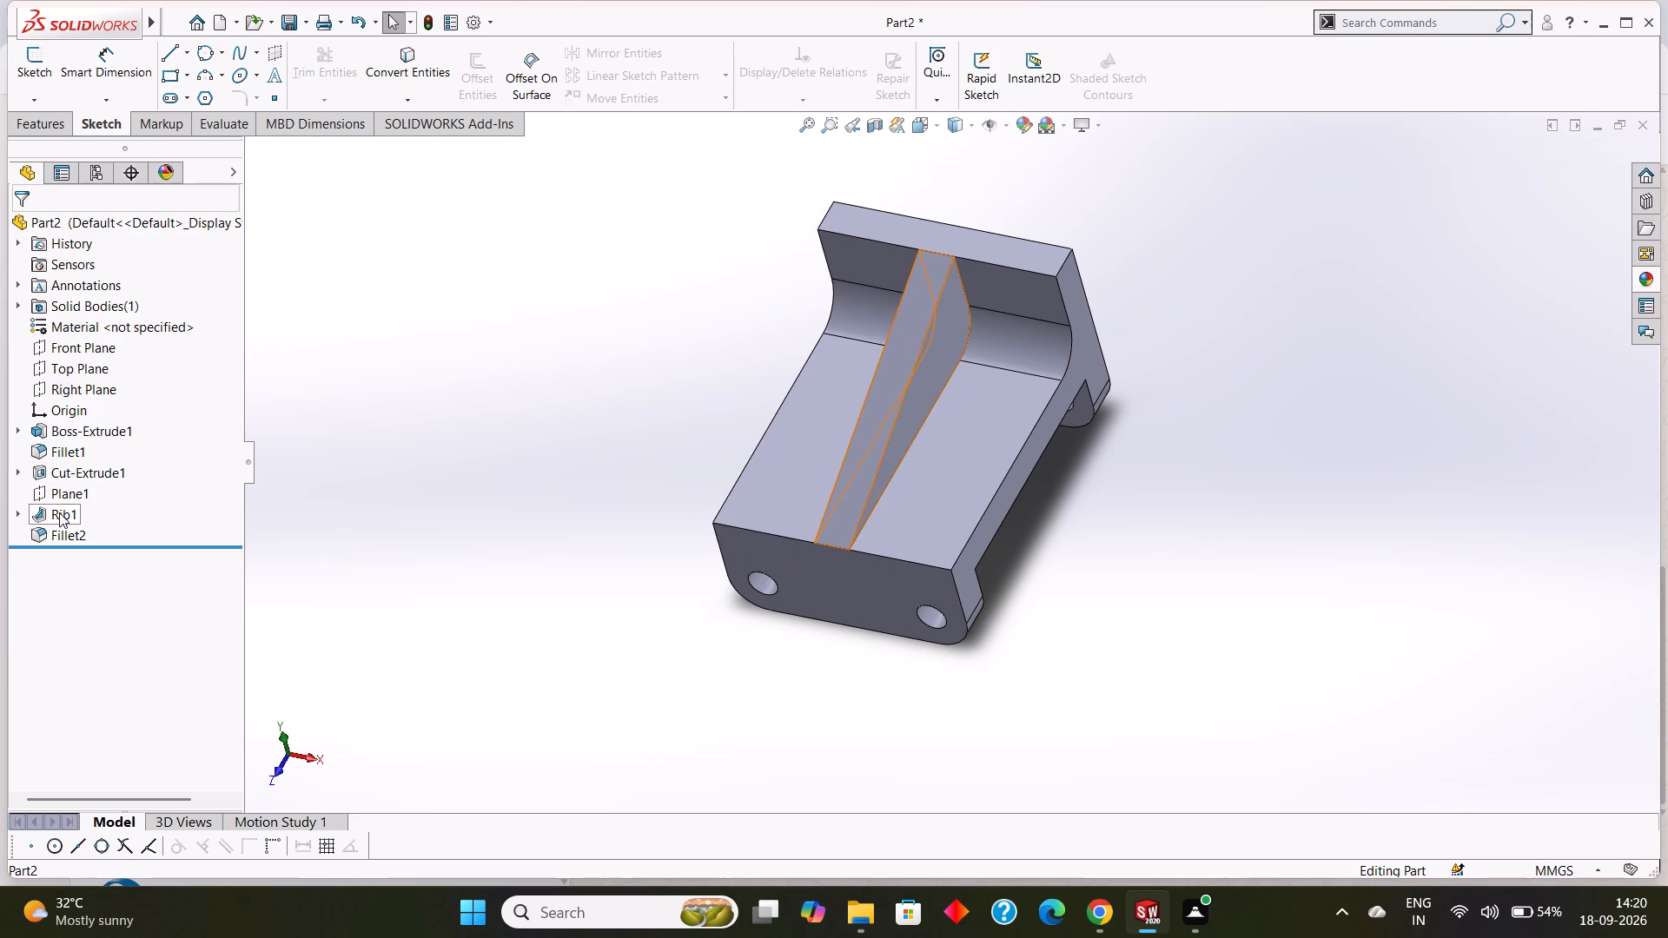
pyautogui.click(86, 492)
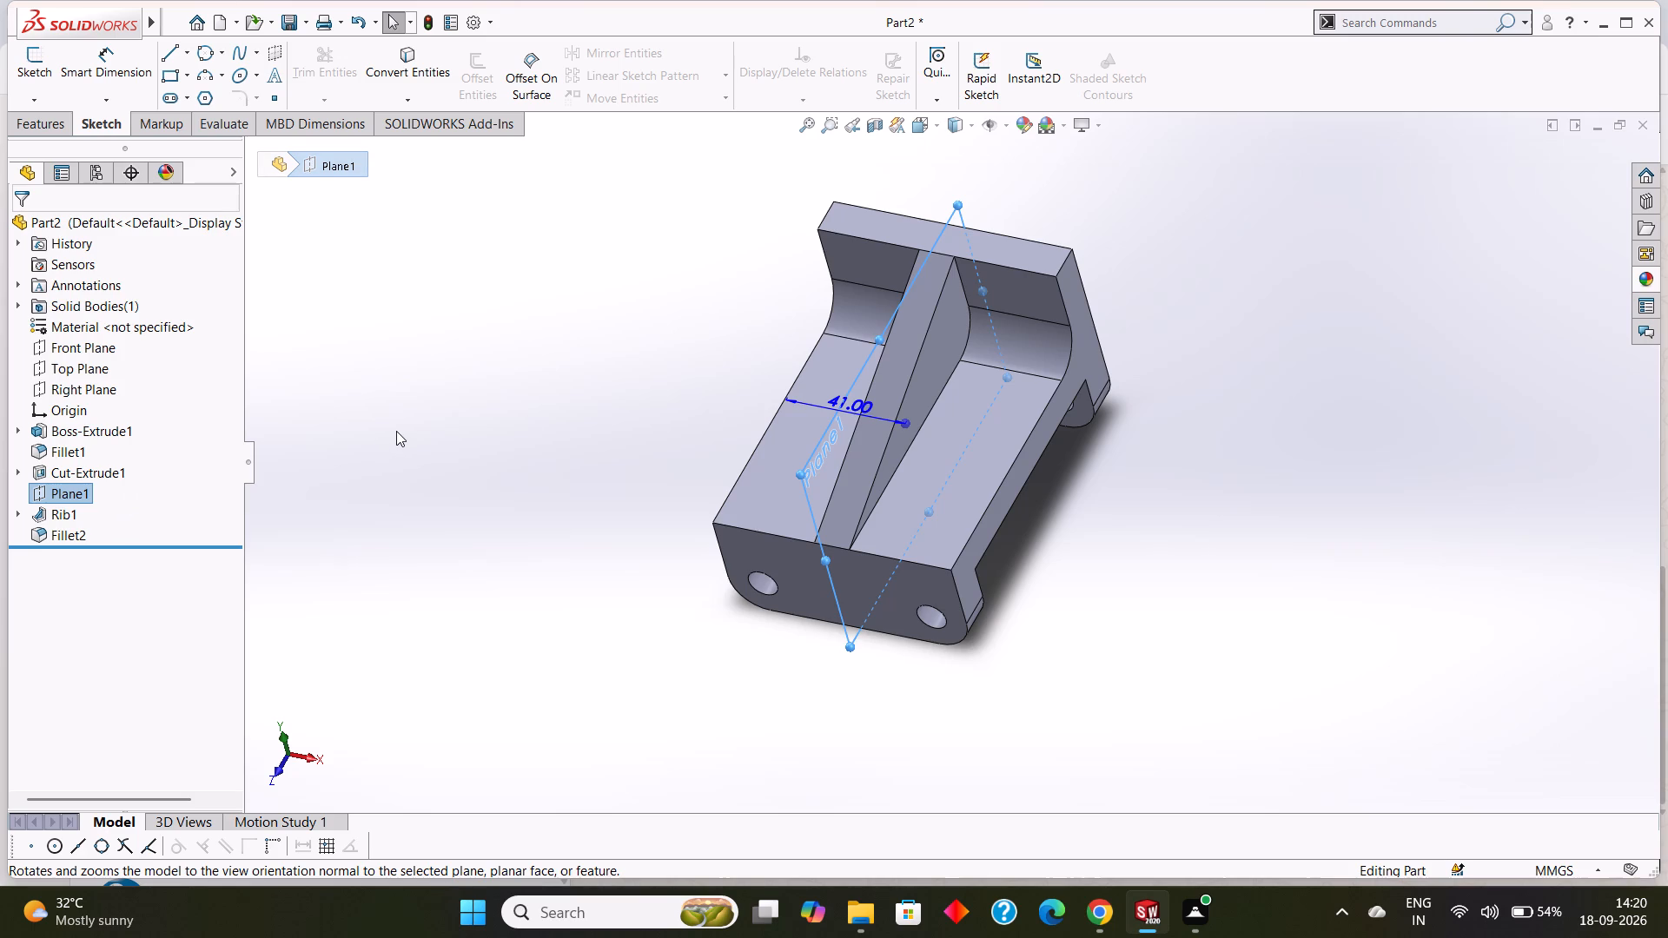
pyautogui.press('Escape')
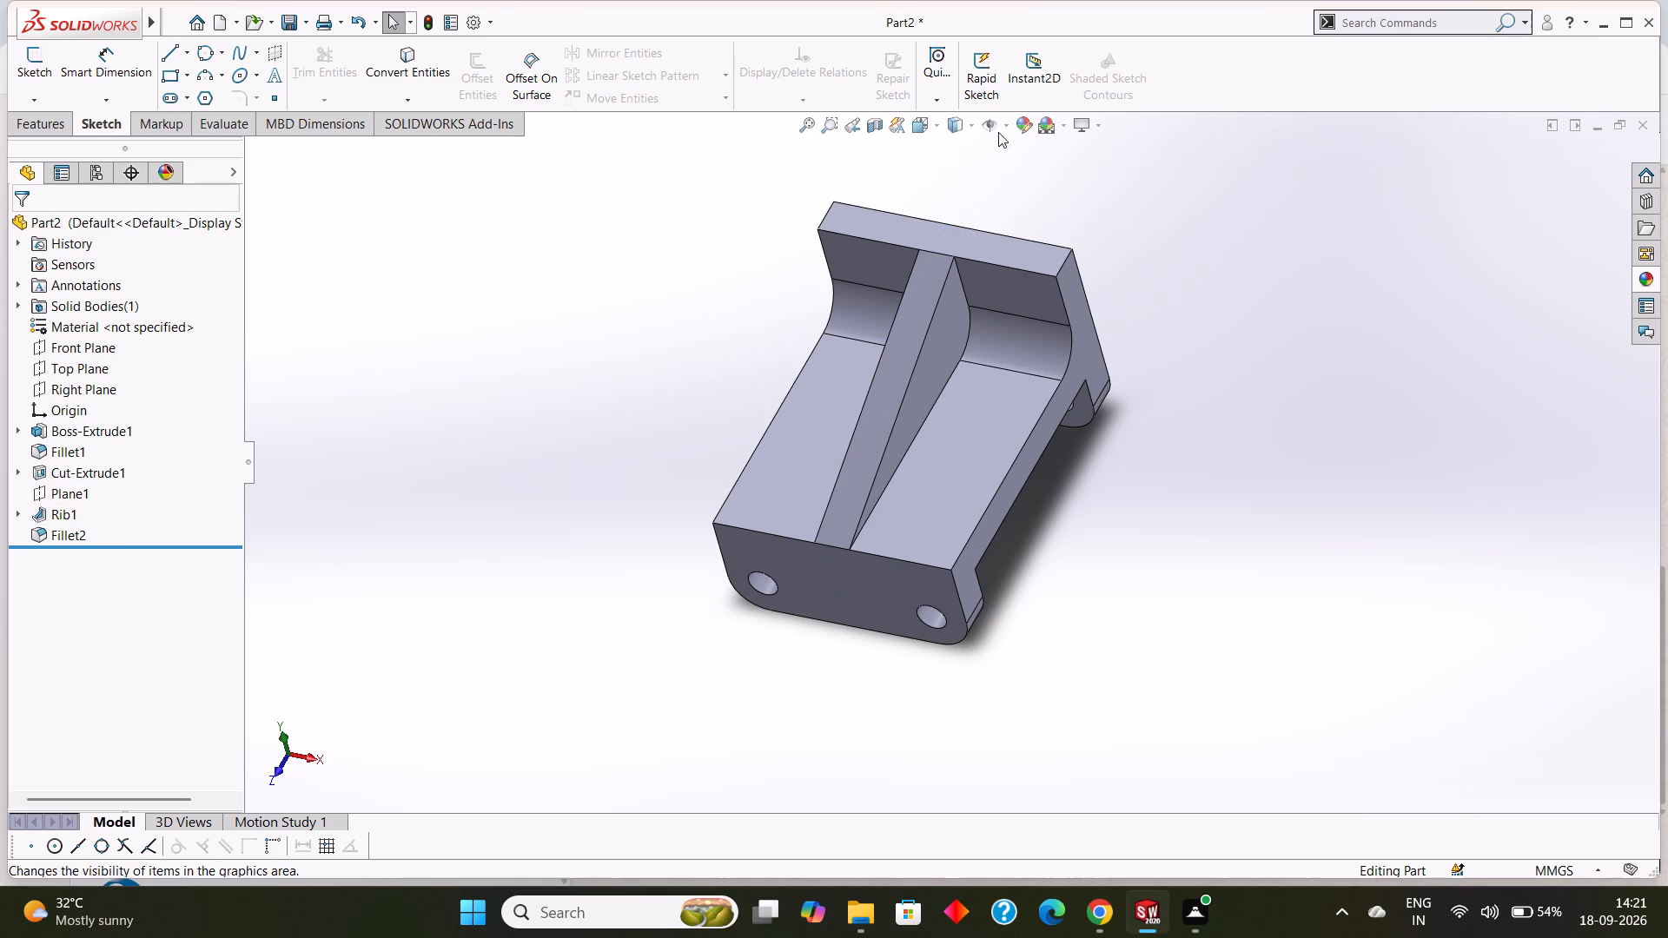
# Create a reference plane parallel to the Right Plane at a 41 mm offset, through the middle of the rib.
pyautogui.click(43, 119)
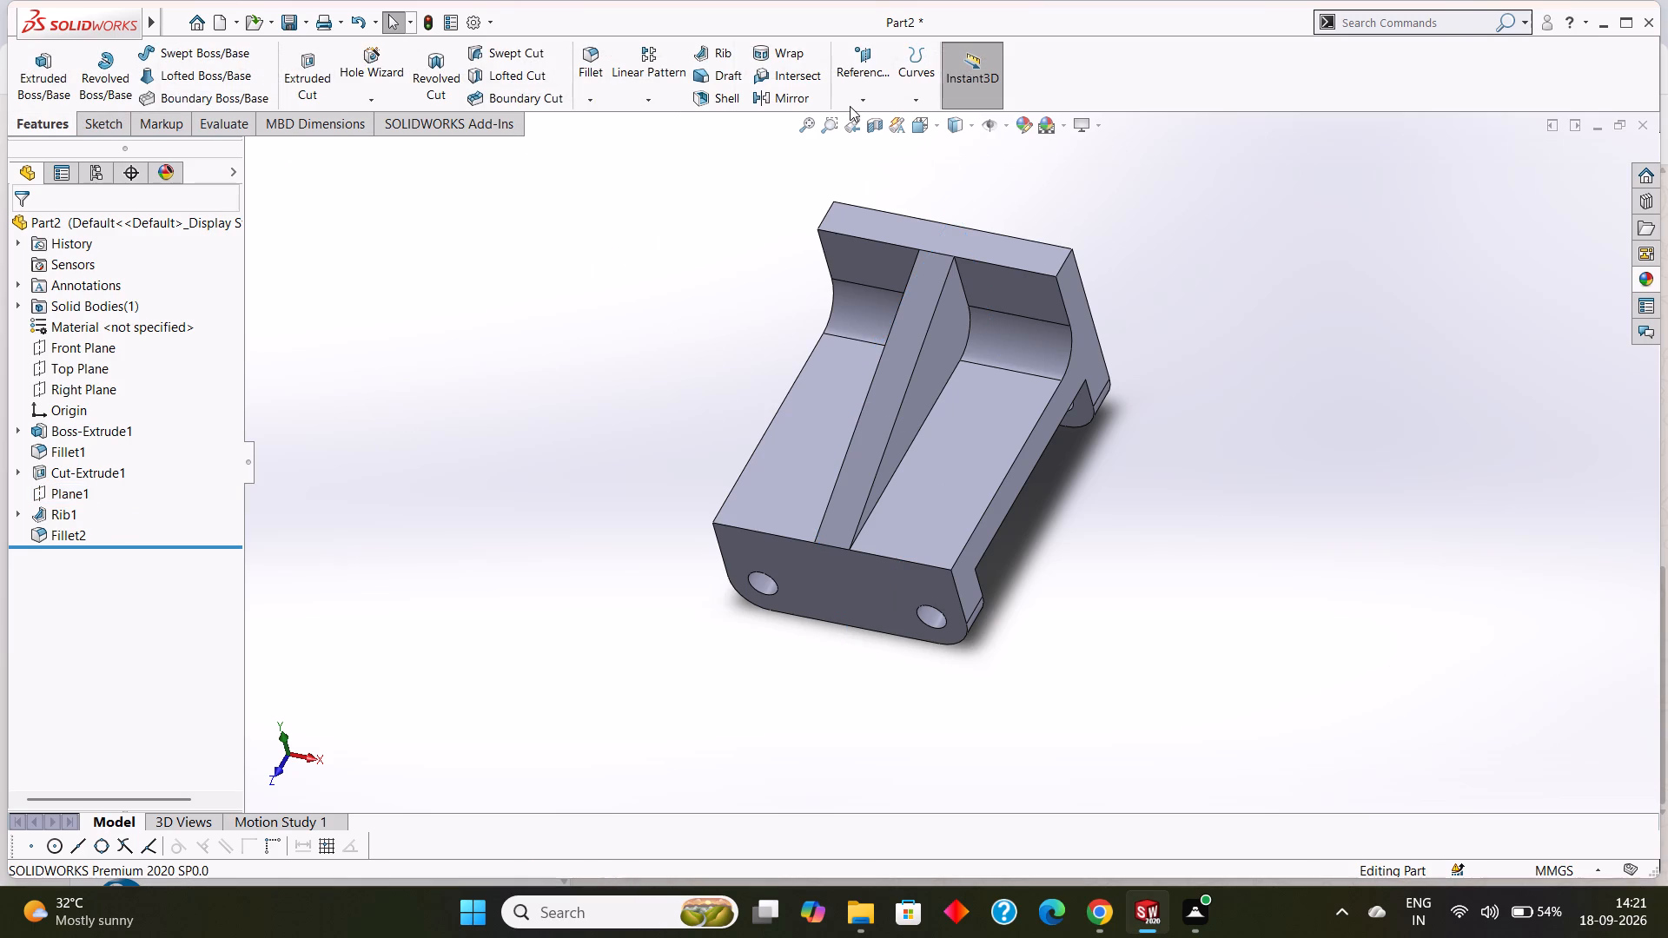
pyautogui.click(850, 106)
pyautogui.click(866, 110)
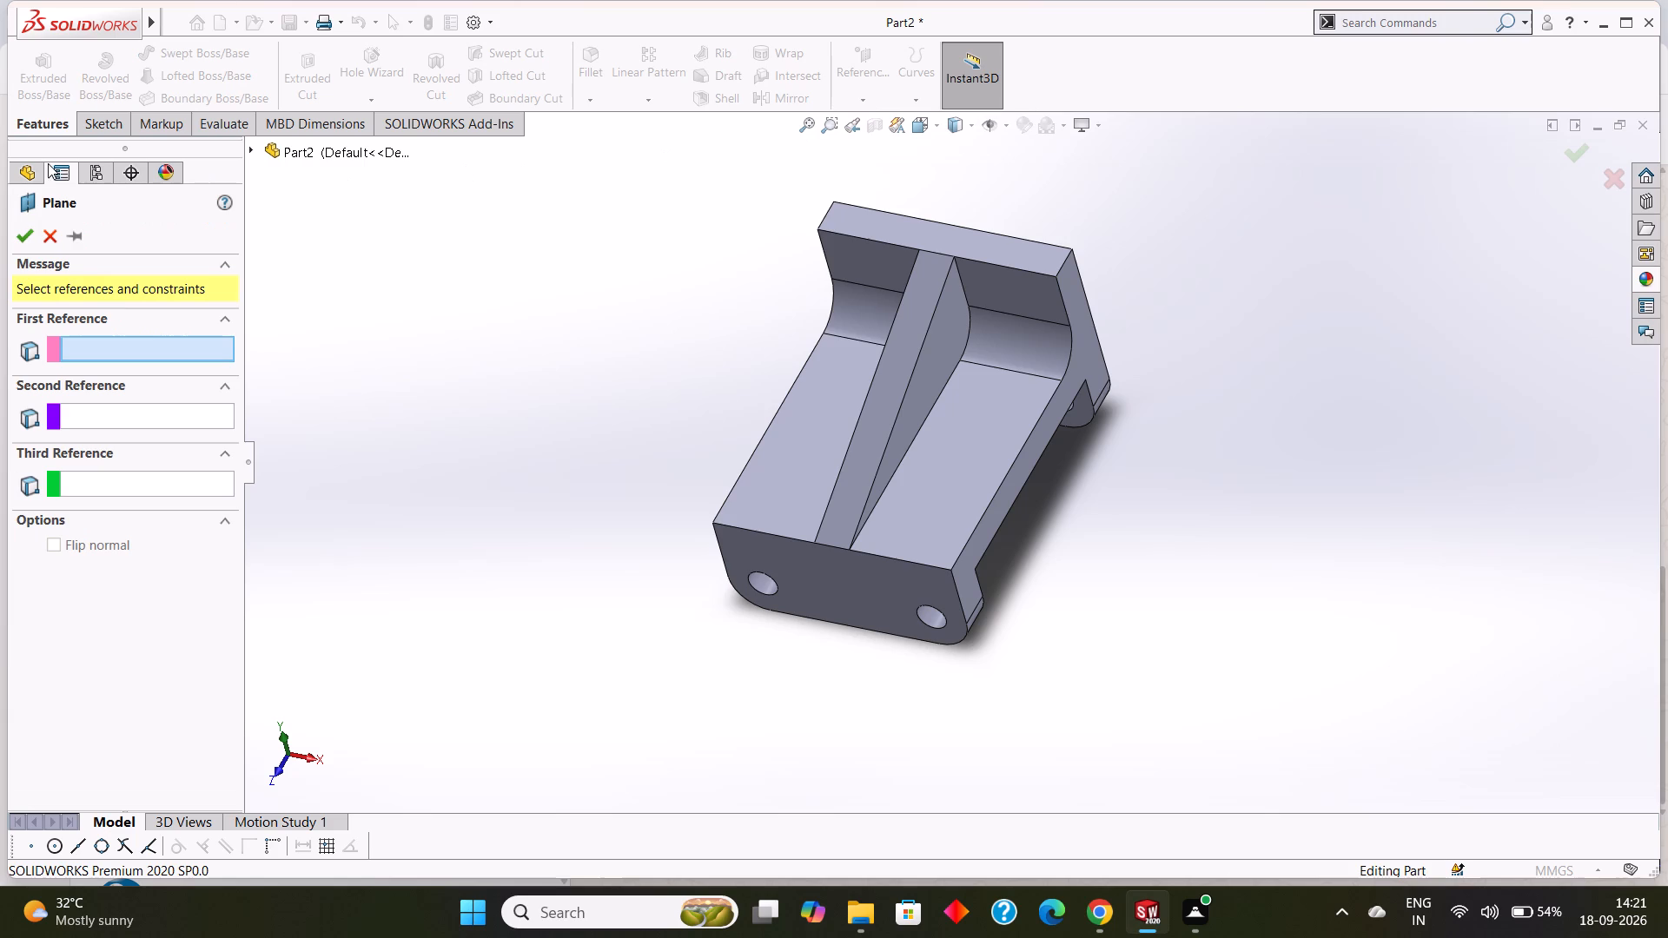
pyautogui.click(250, 152)
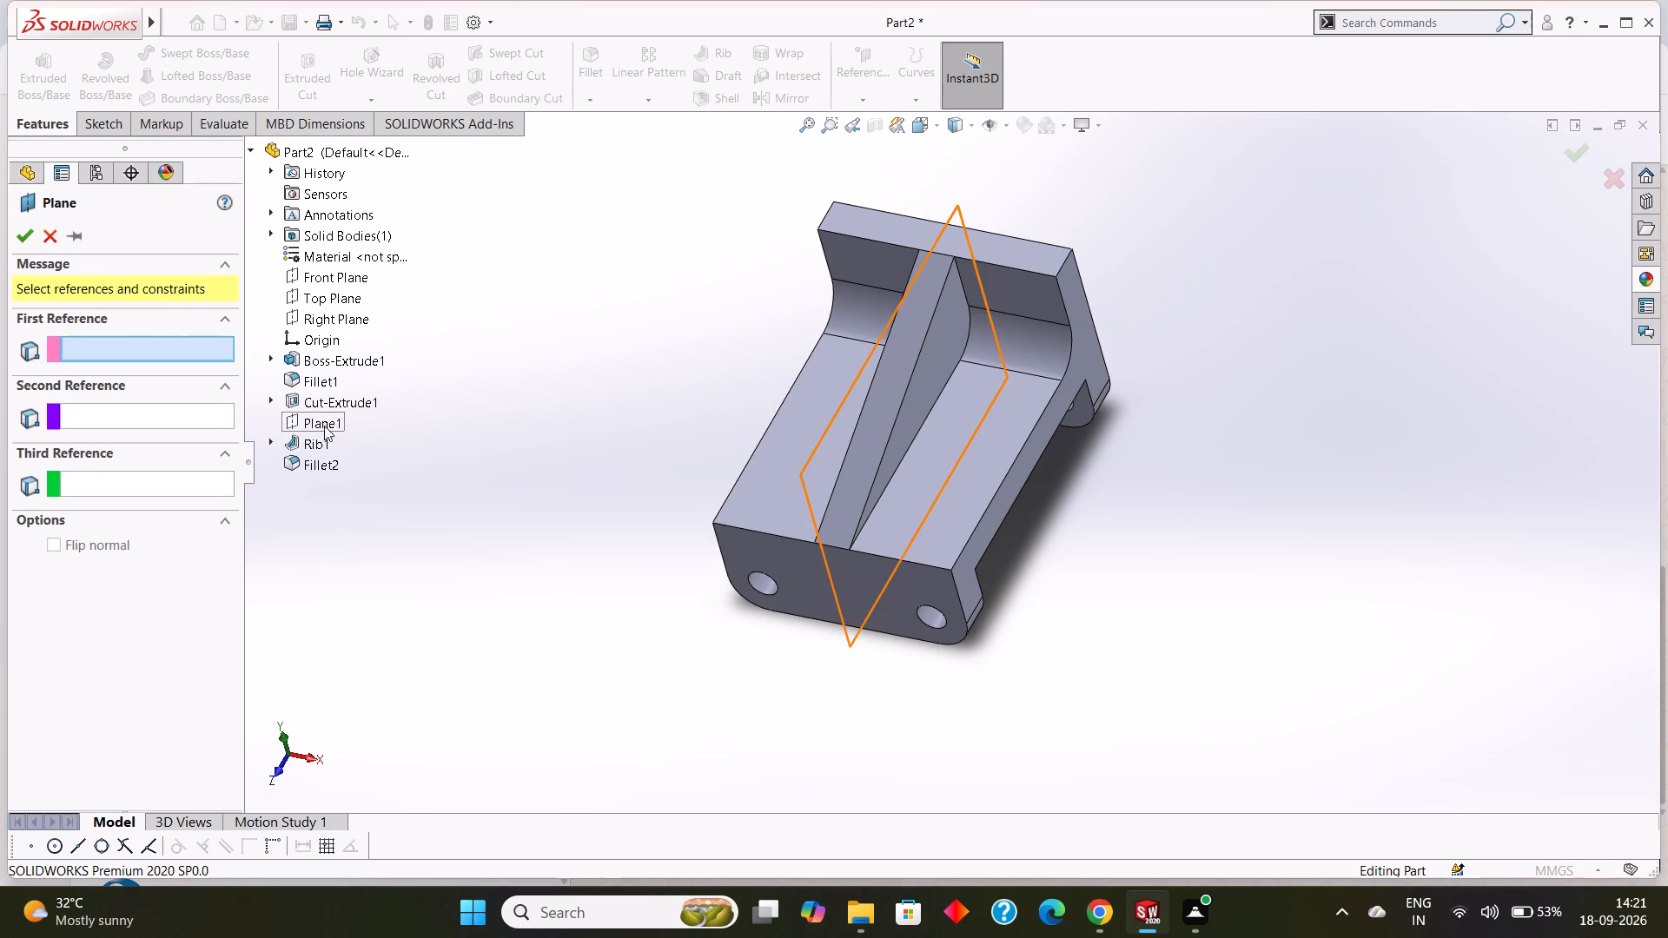
pyautogui.click(326, 316)
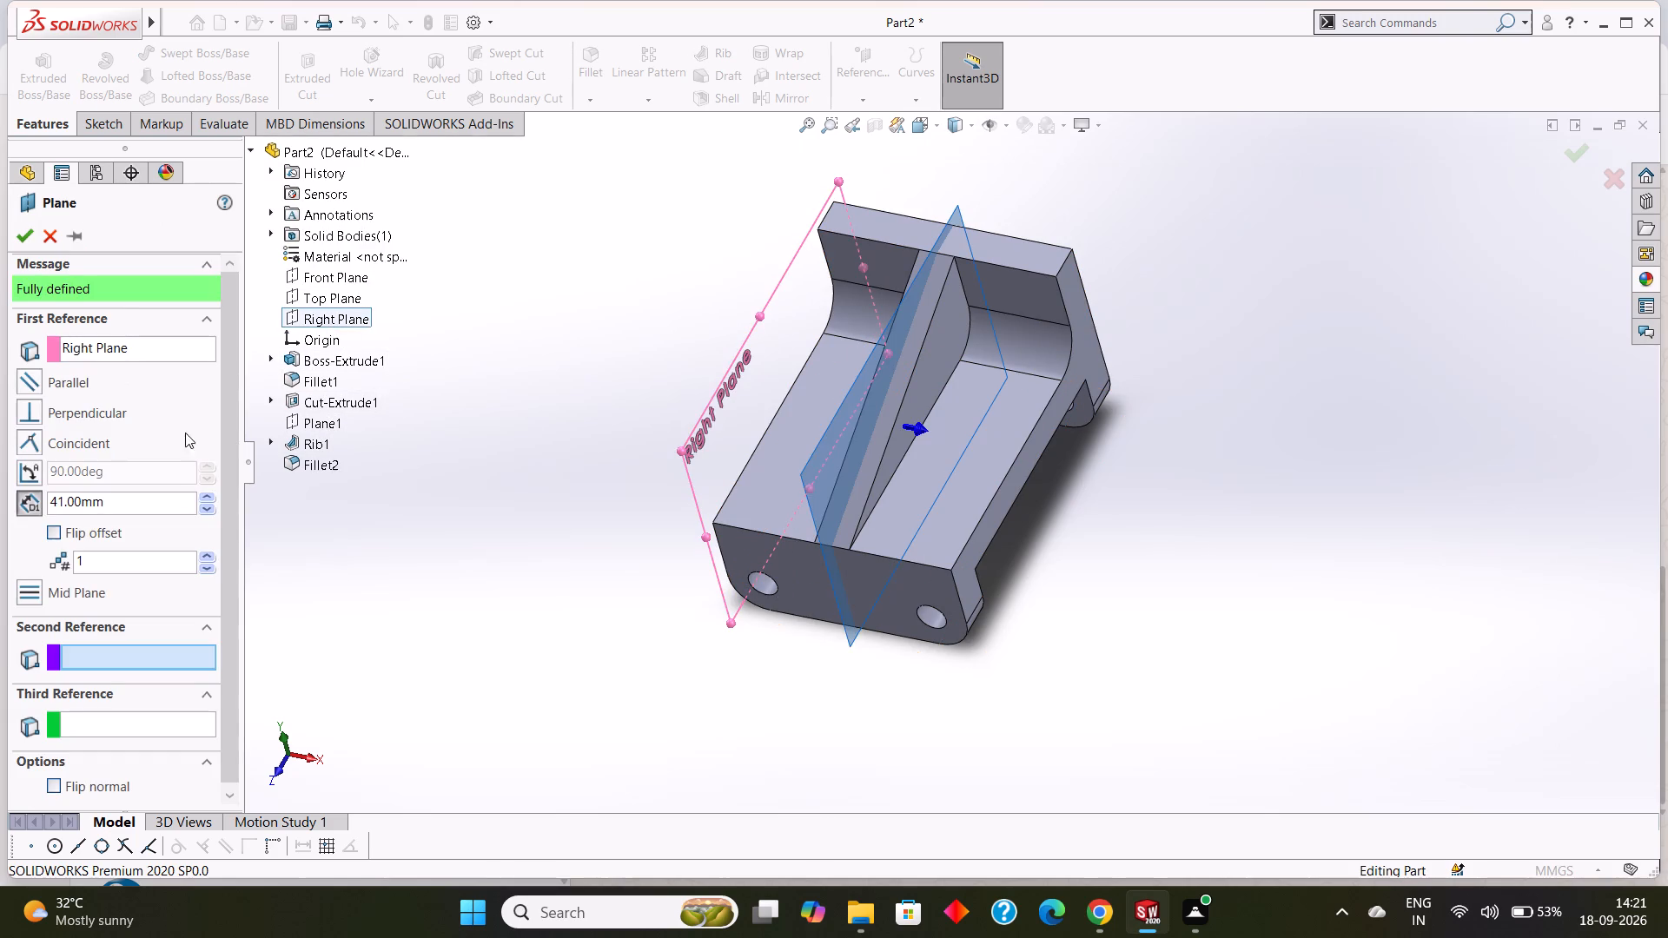
pyautogui.click(30, 240)
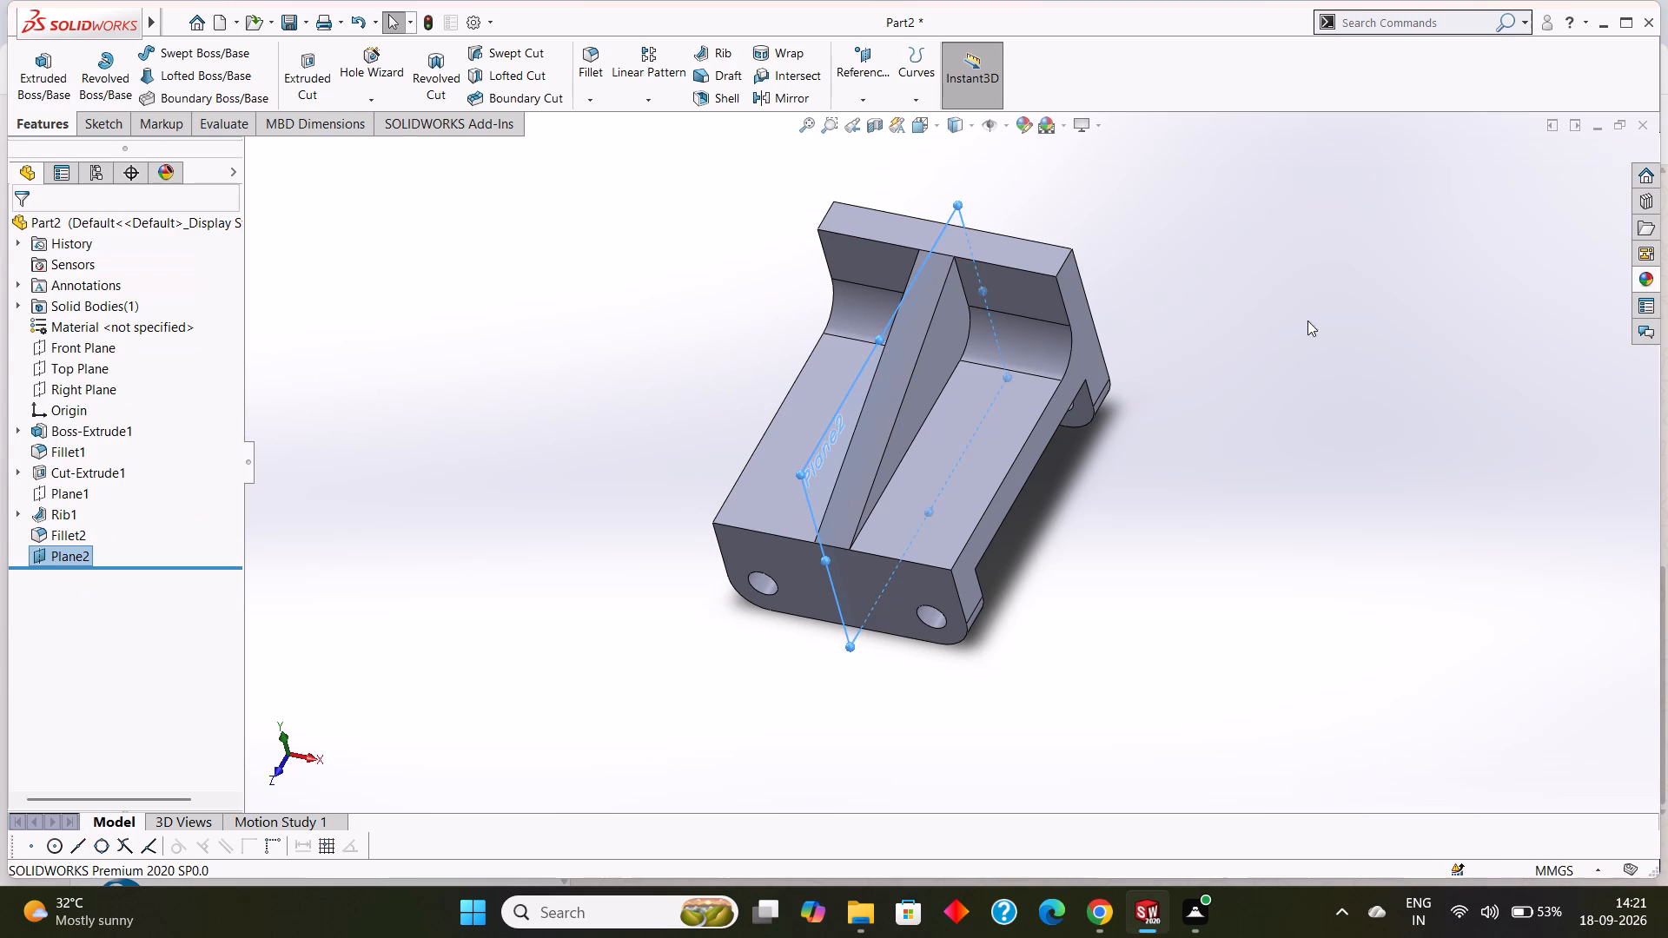
# Start a sketch on the new mid-plane and convert the upright's outer vertical edge and top edge into sketch lines.
pyautogui.scroll(-4, 976, 208)
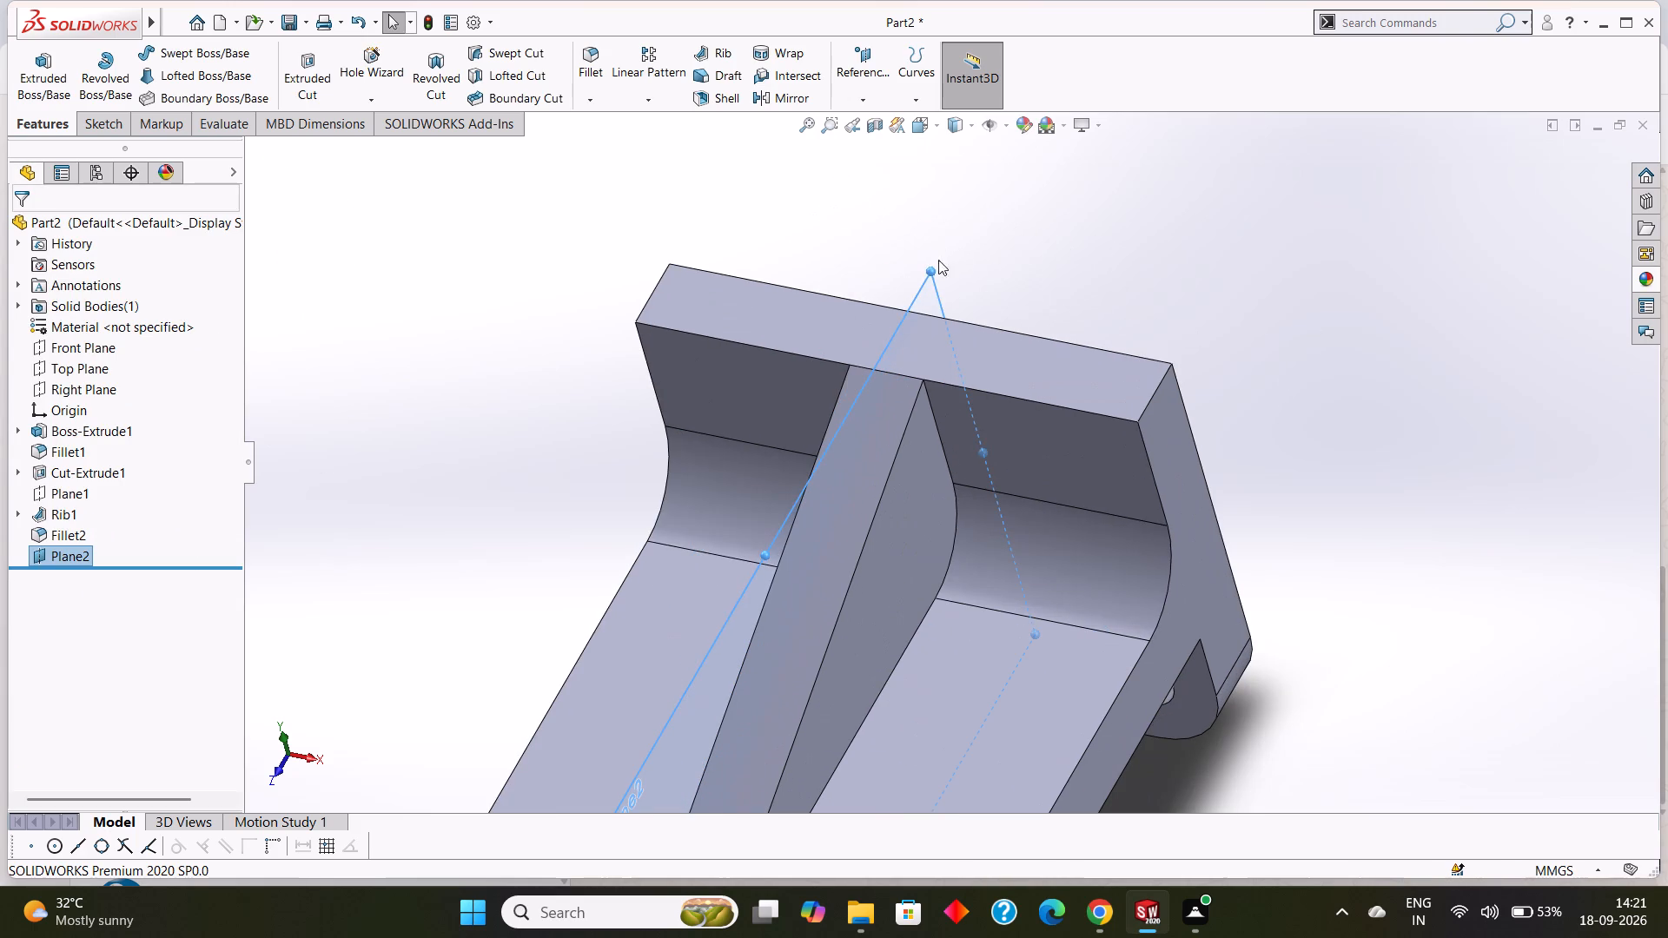
pyautogui.click(918, 292)
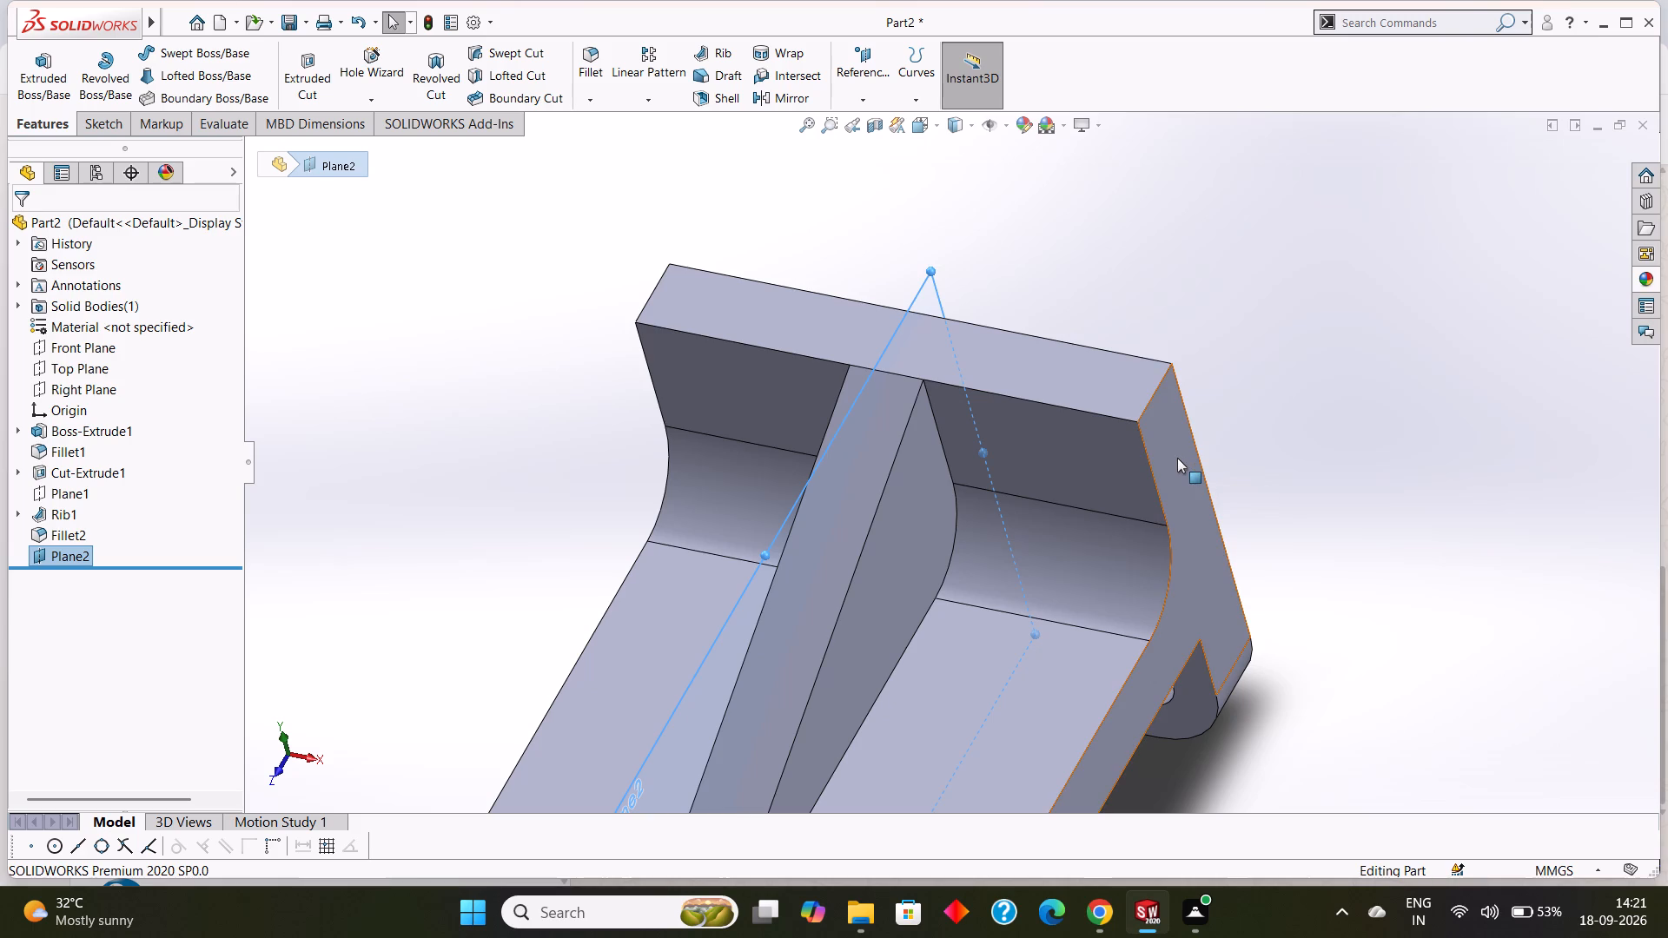
pyautogui.hotkey('ctrl', '8')
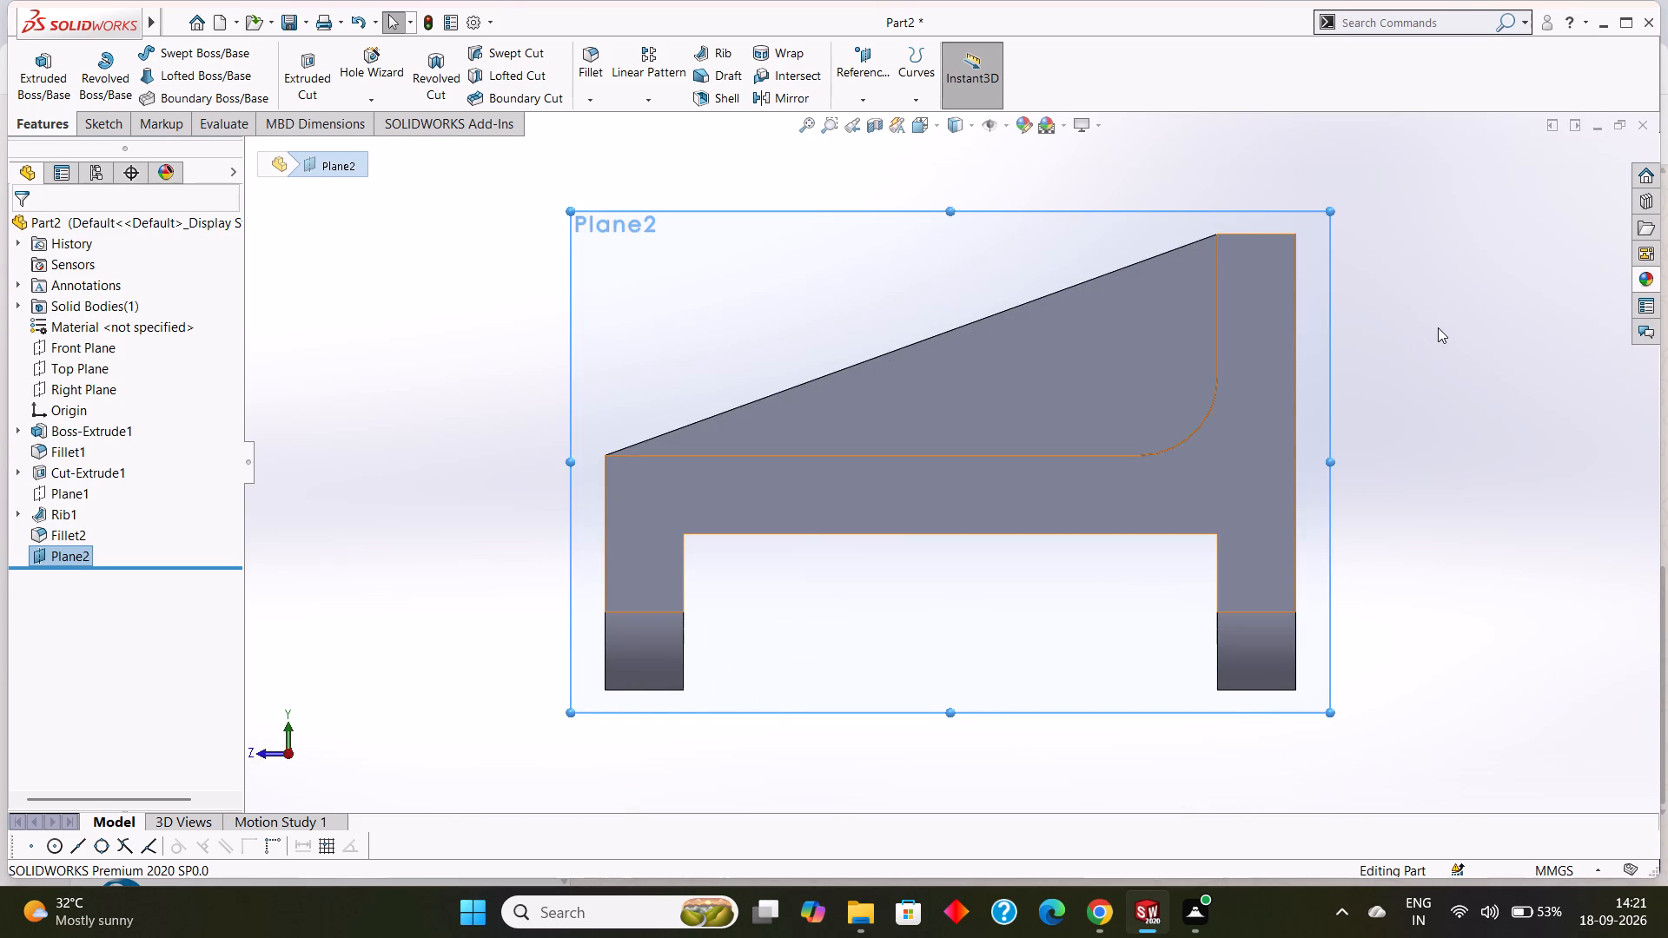
pyautogui.rightClick(1296, 215)
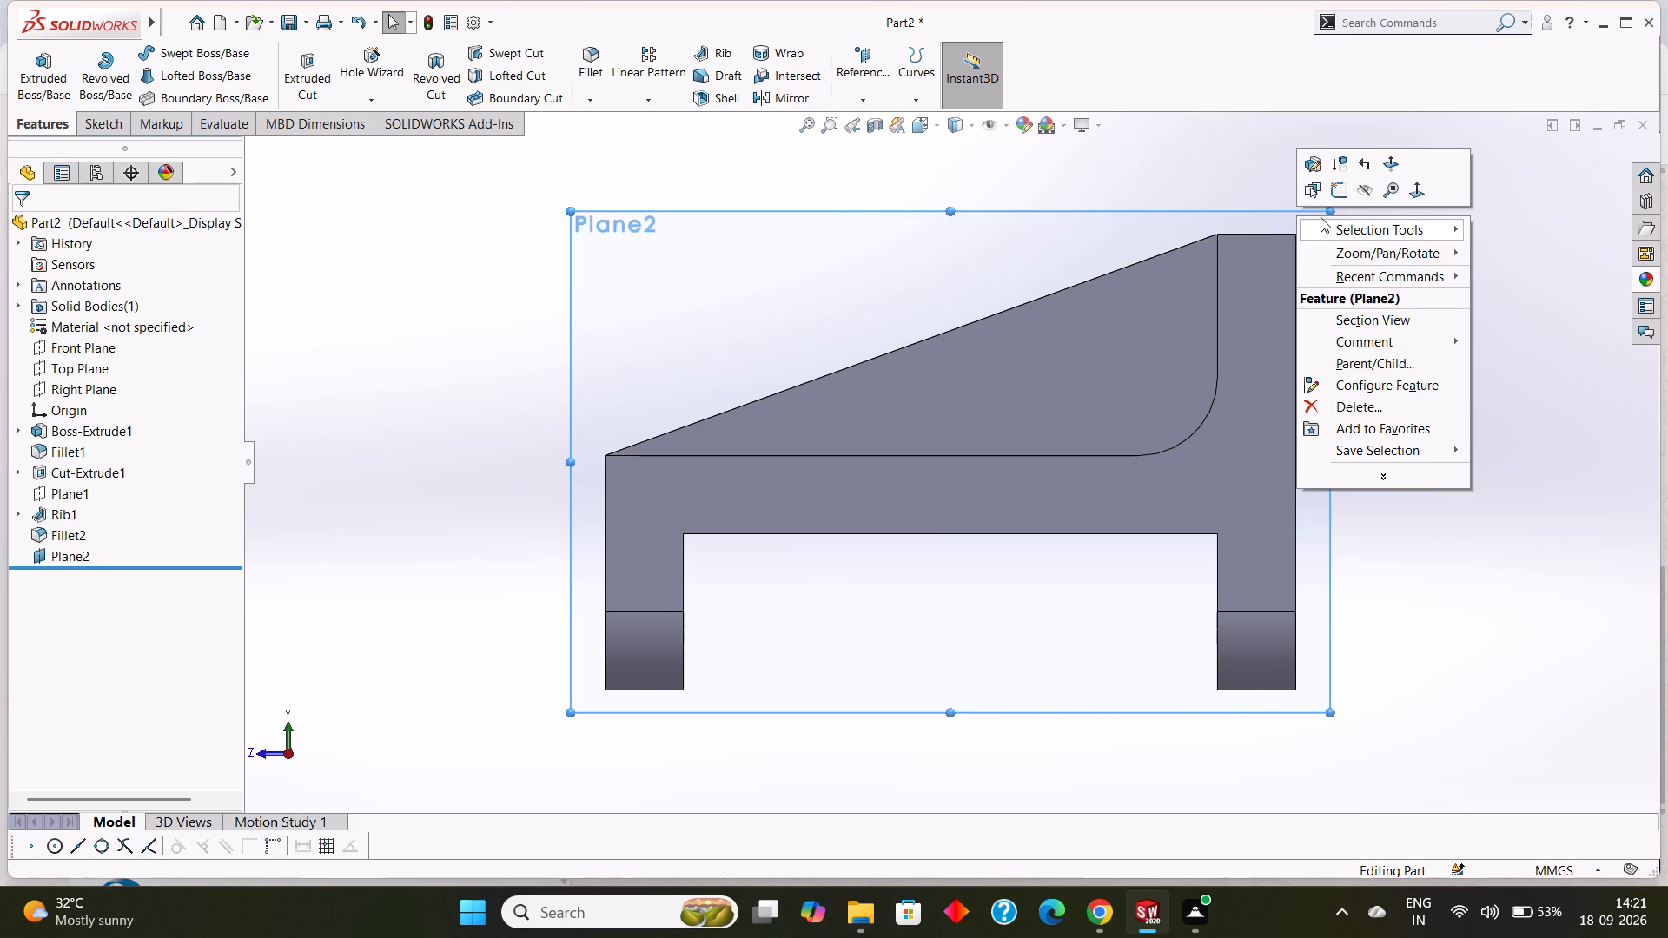
pyautogui.click(1332, 196)
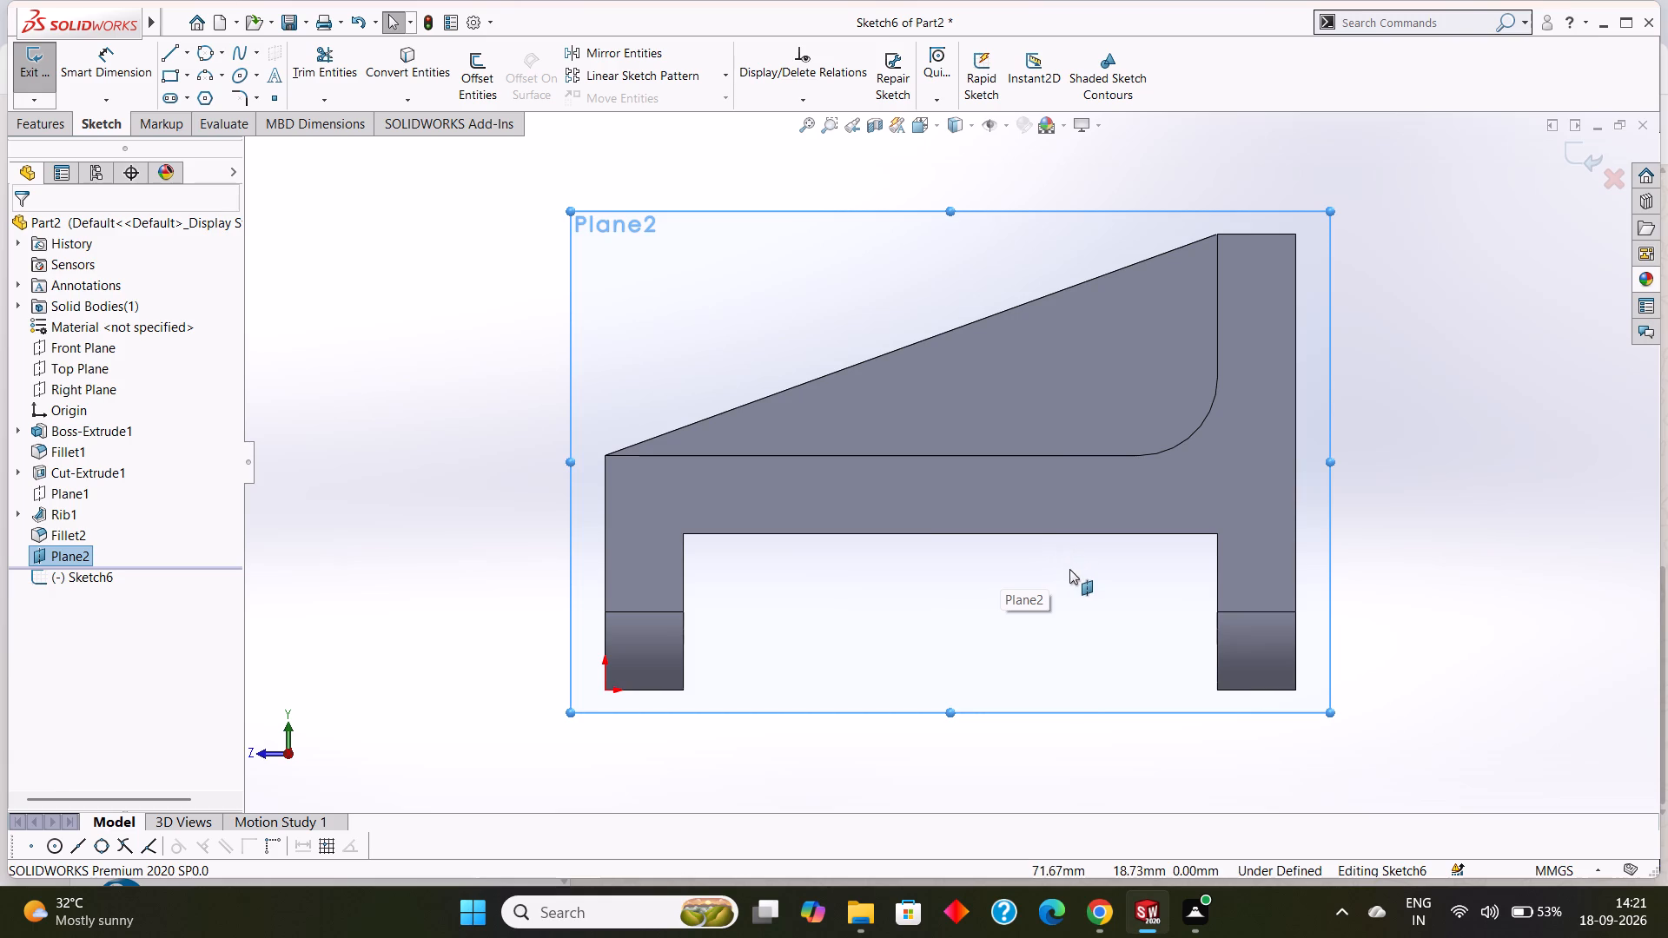
pyautogui.click(1295, 273)
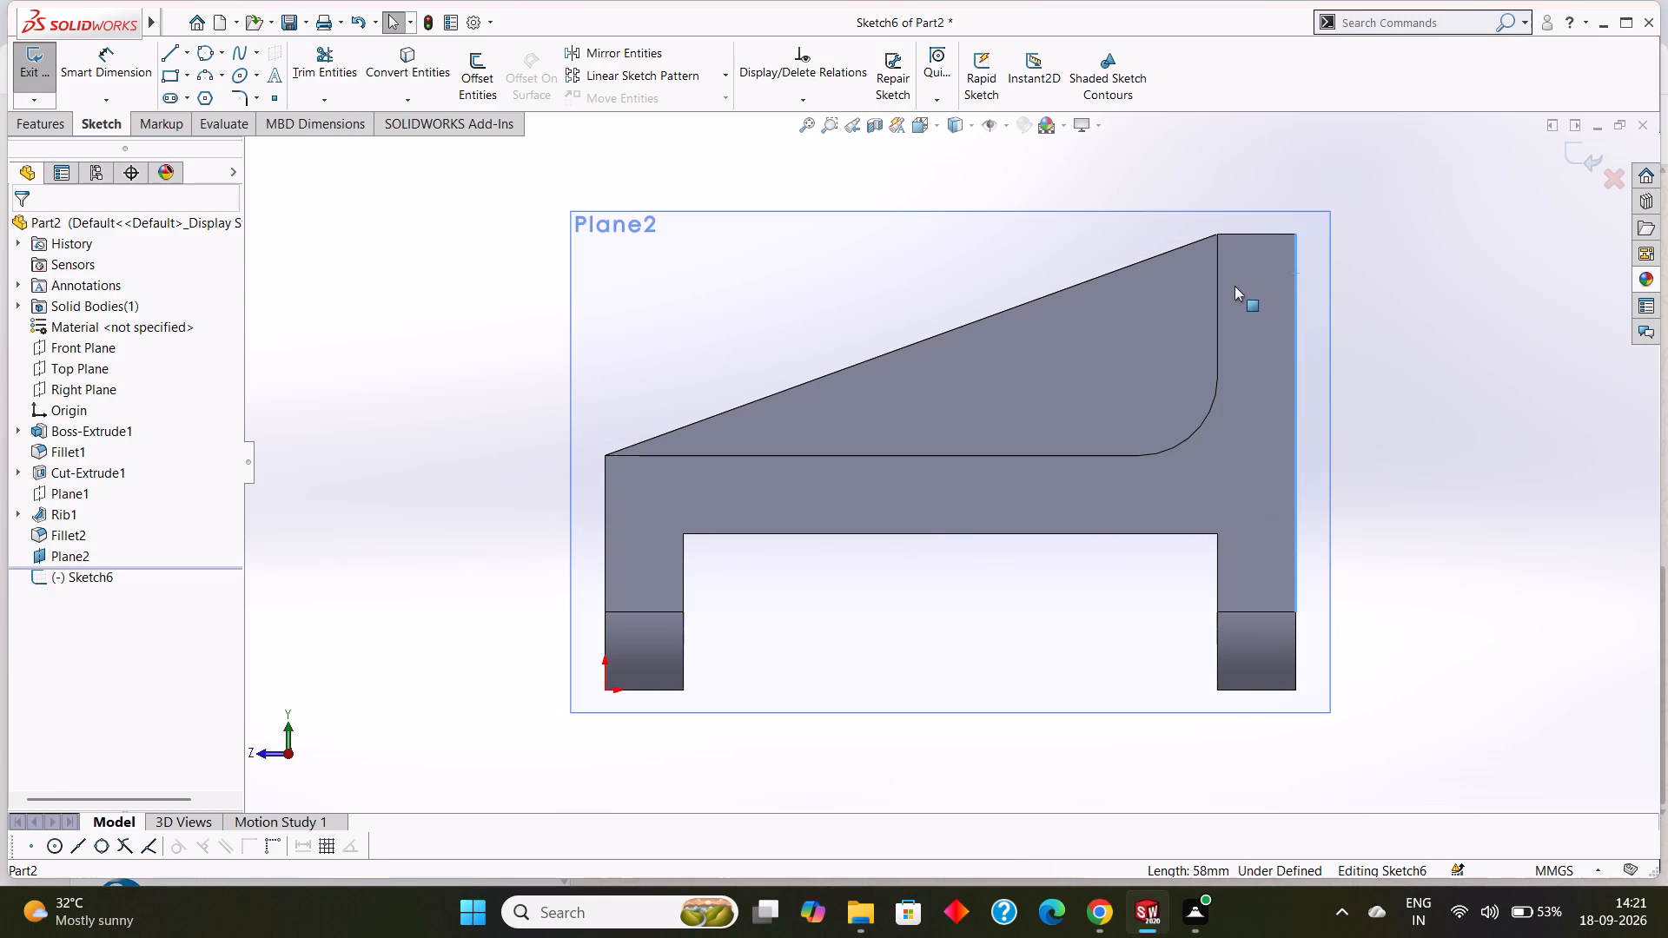
pyautogui.keyDown('ctrl'); pyautogui.click(1246, 234); pyautogui.keyUp('ctrl')
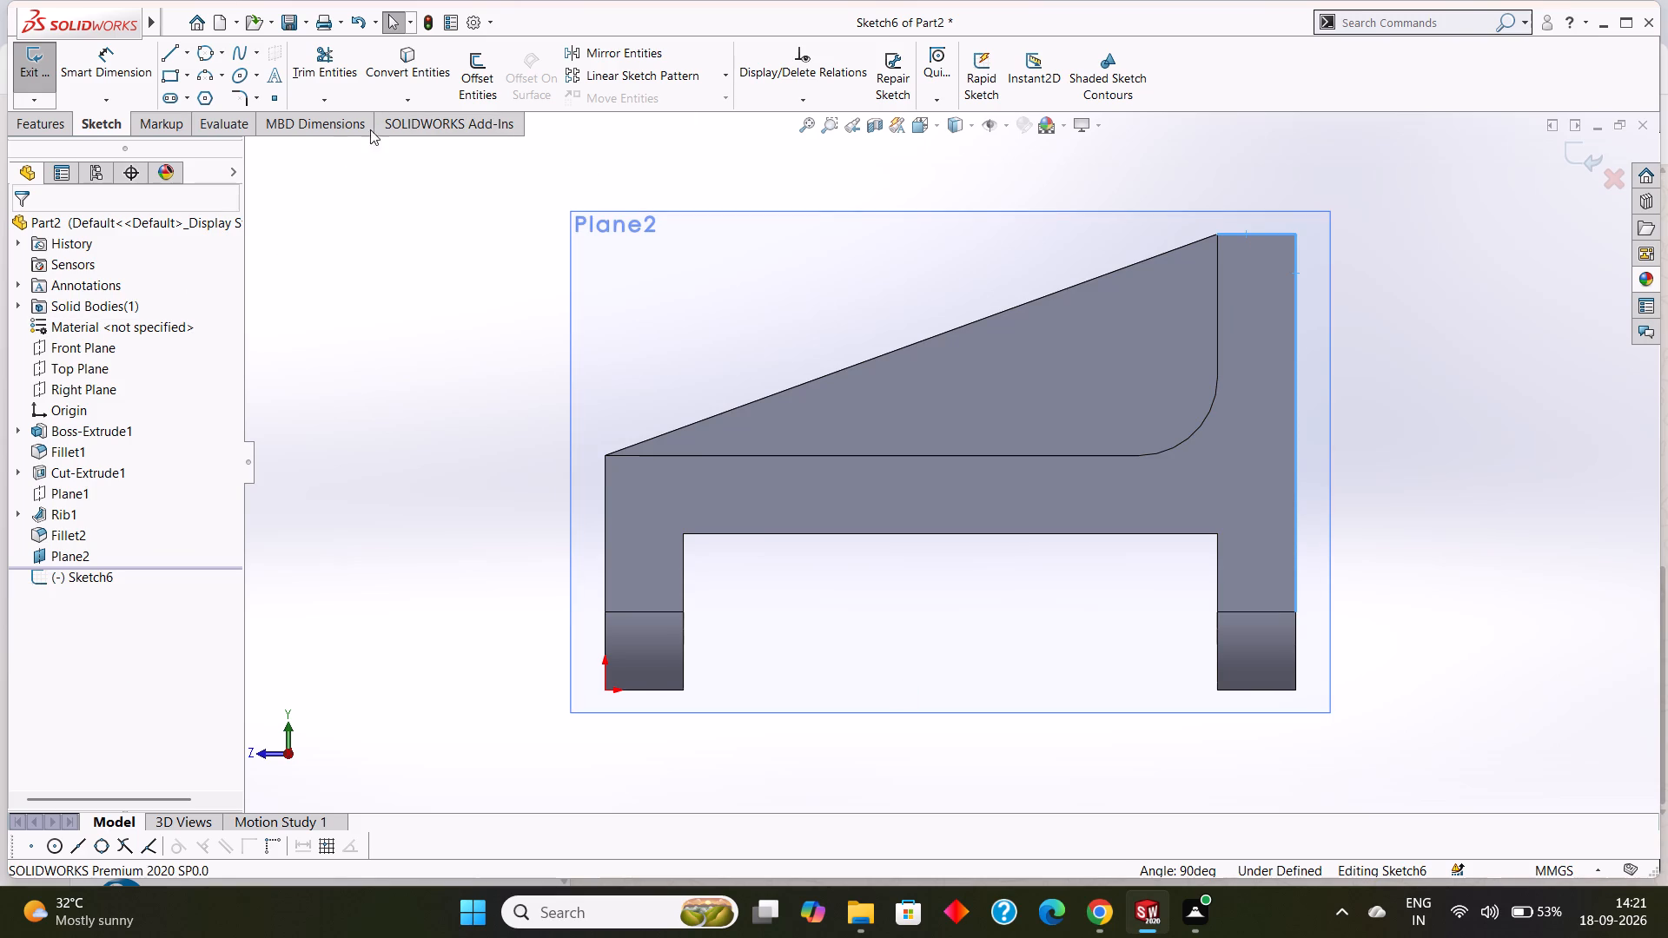
pyautogui.click(398, 69)
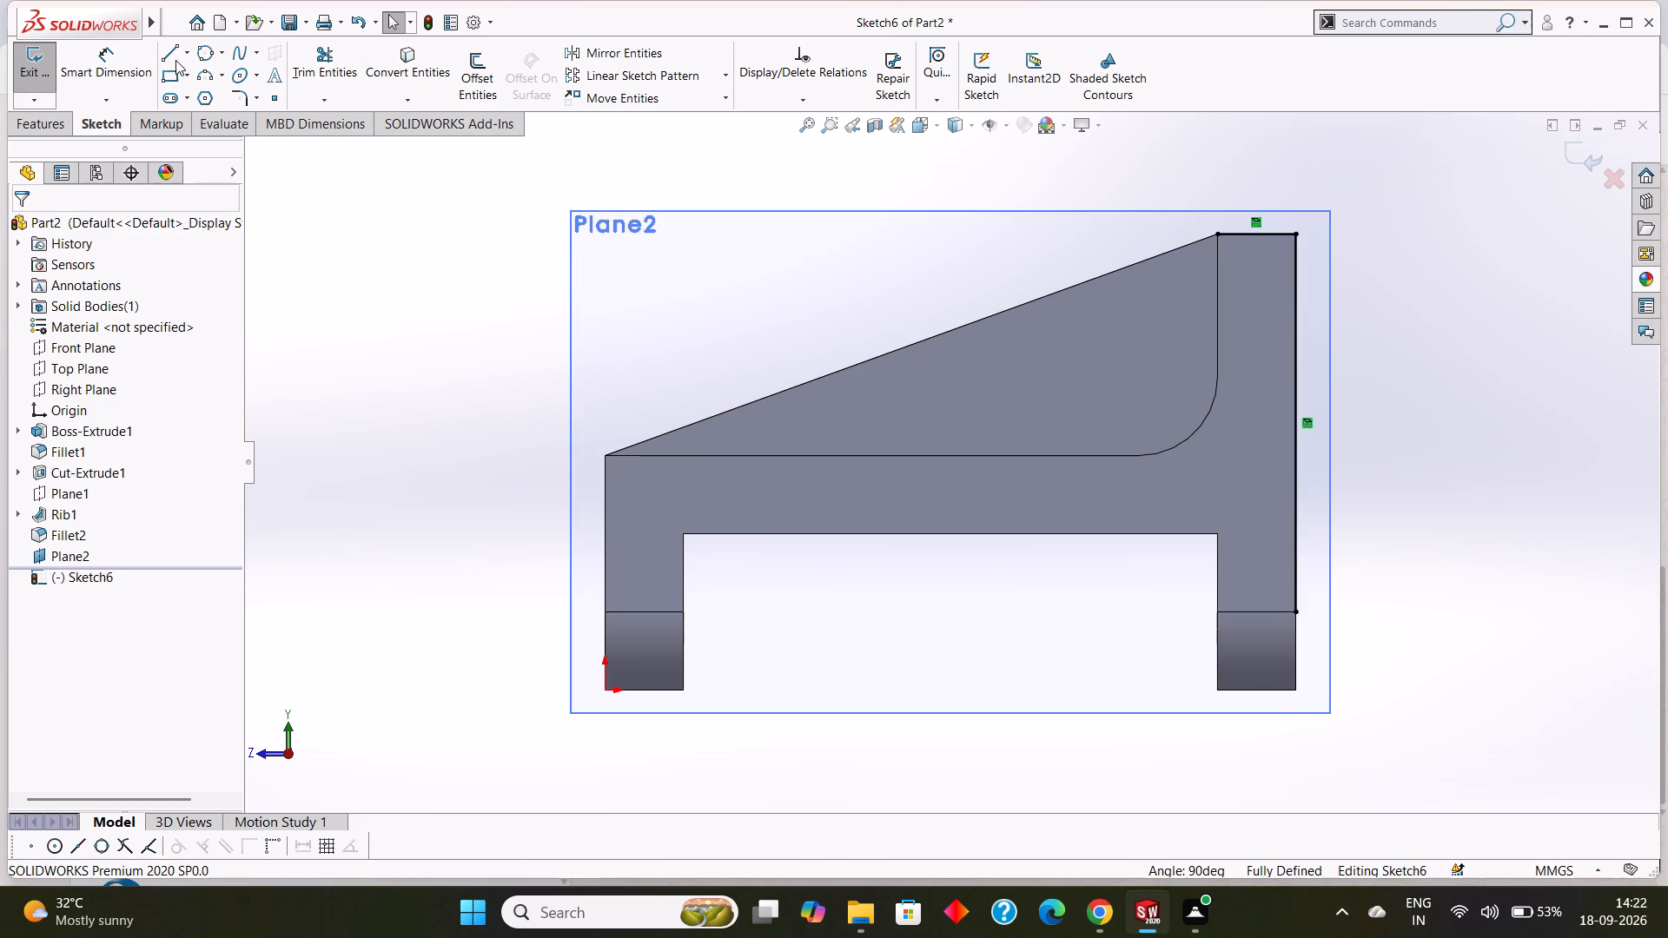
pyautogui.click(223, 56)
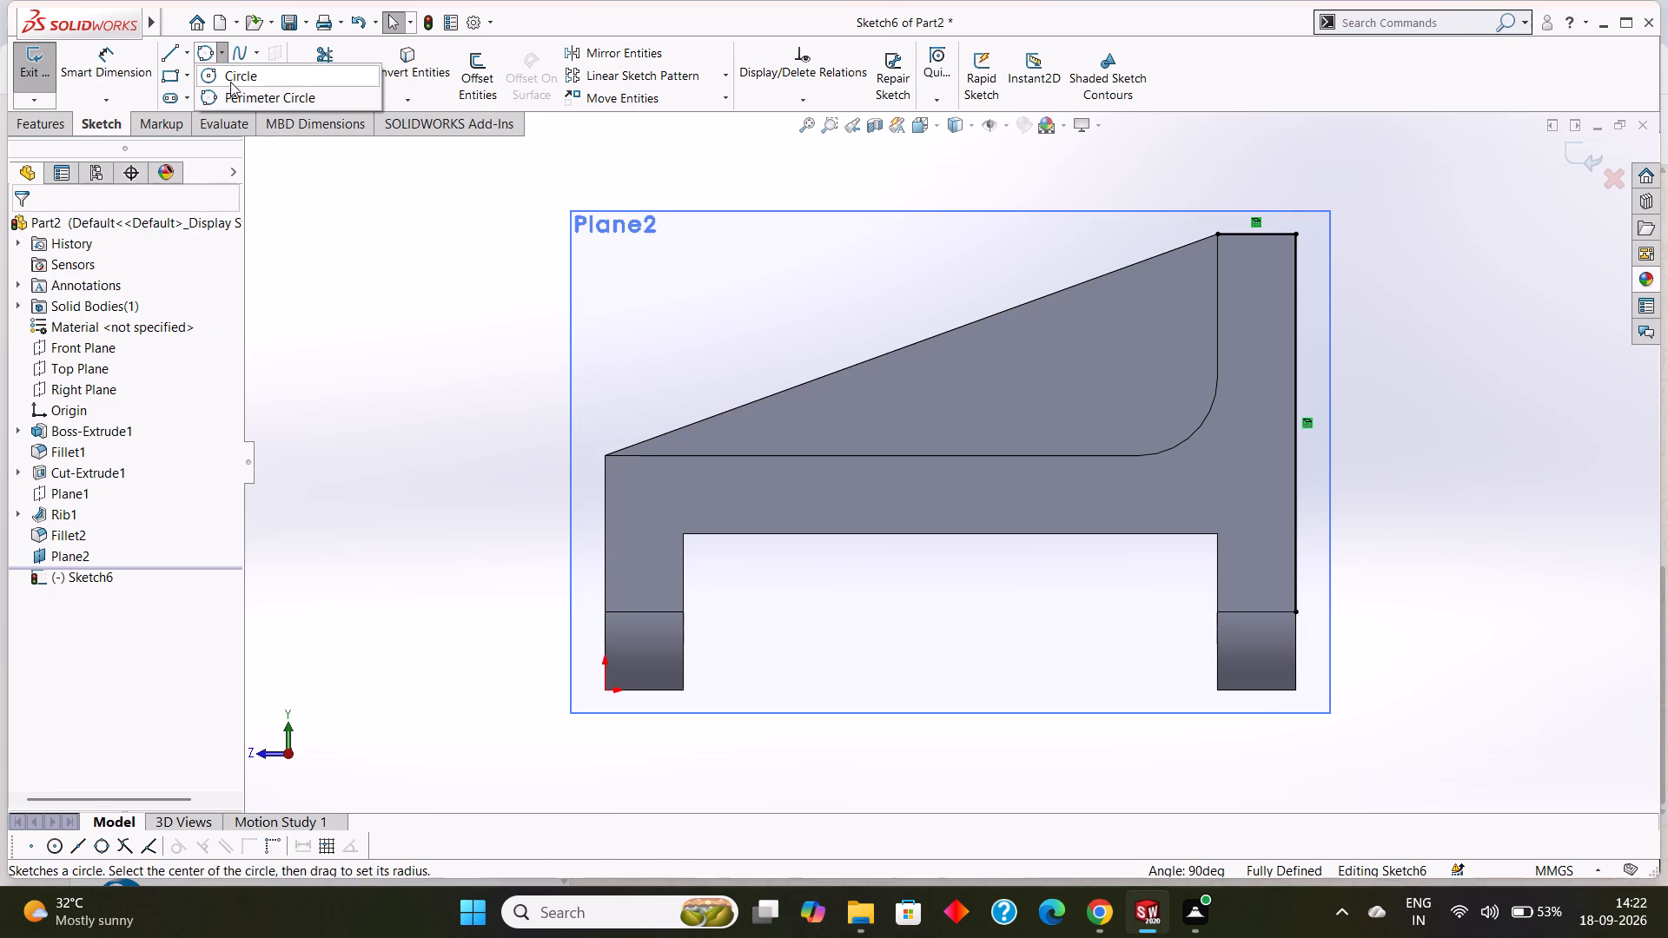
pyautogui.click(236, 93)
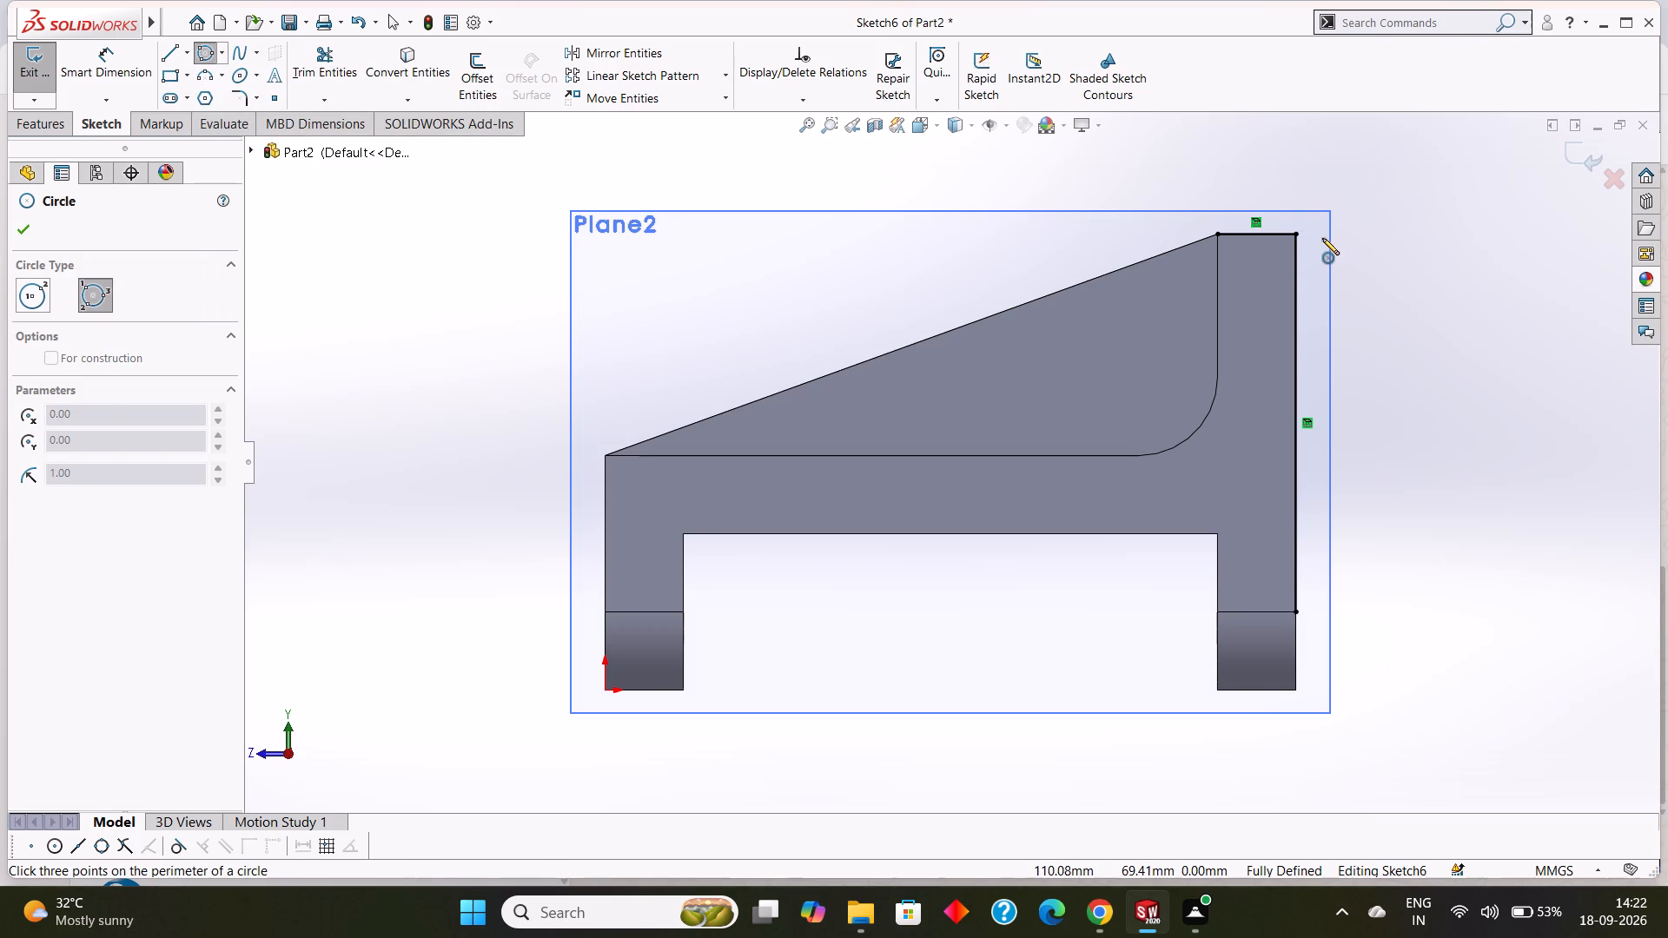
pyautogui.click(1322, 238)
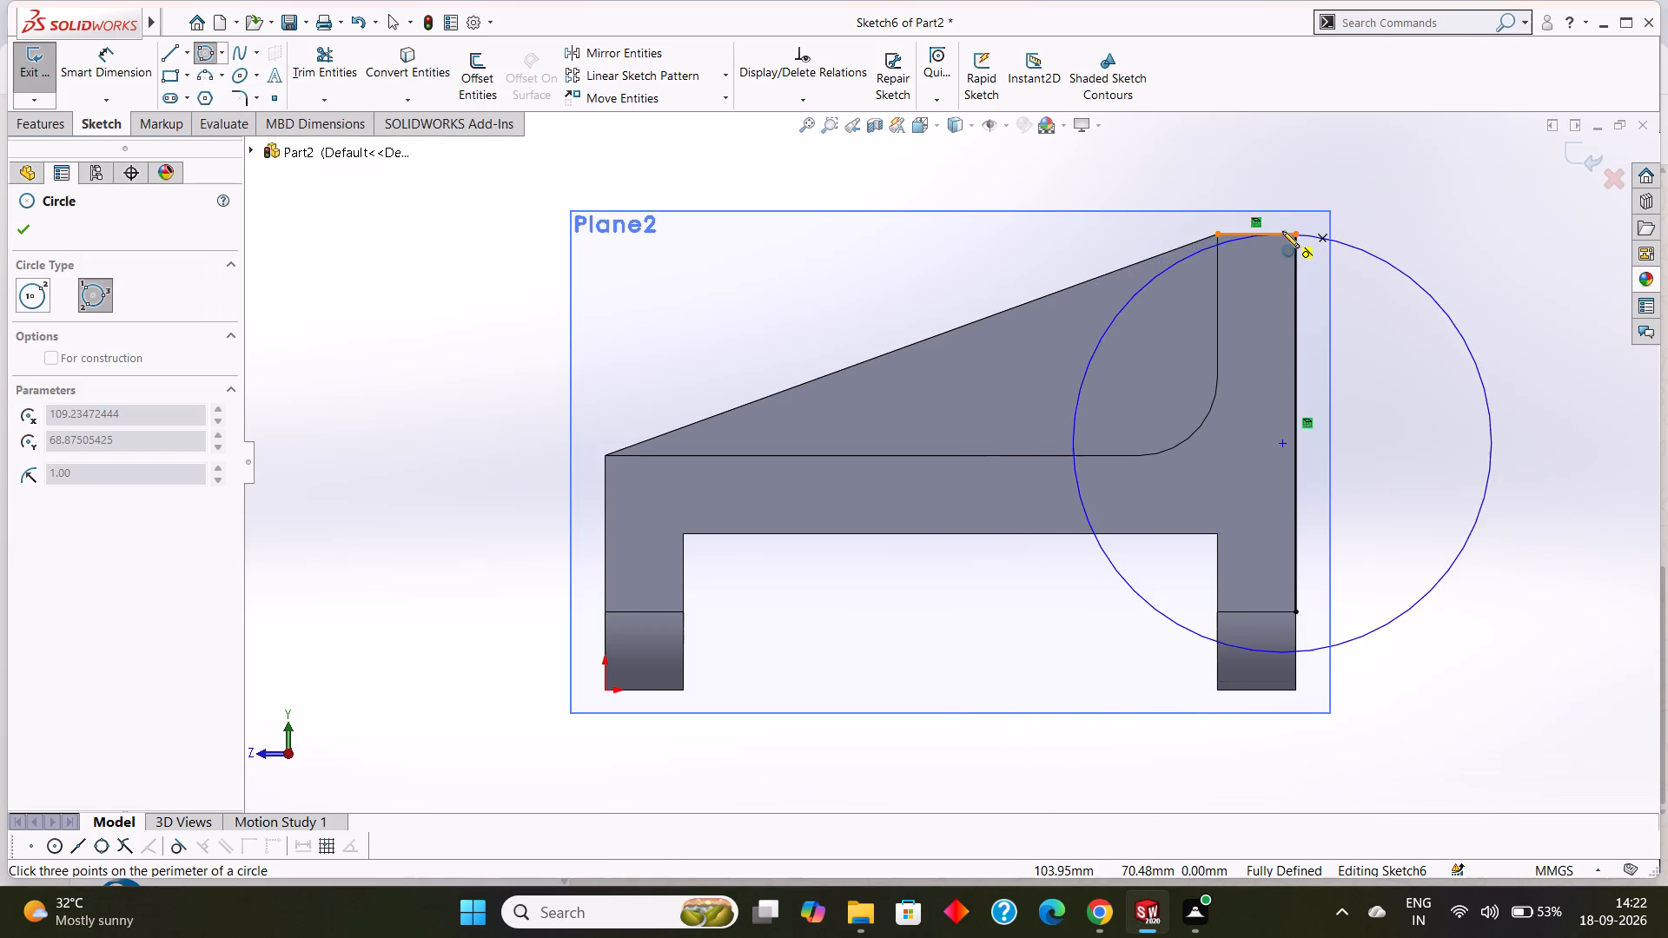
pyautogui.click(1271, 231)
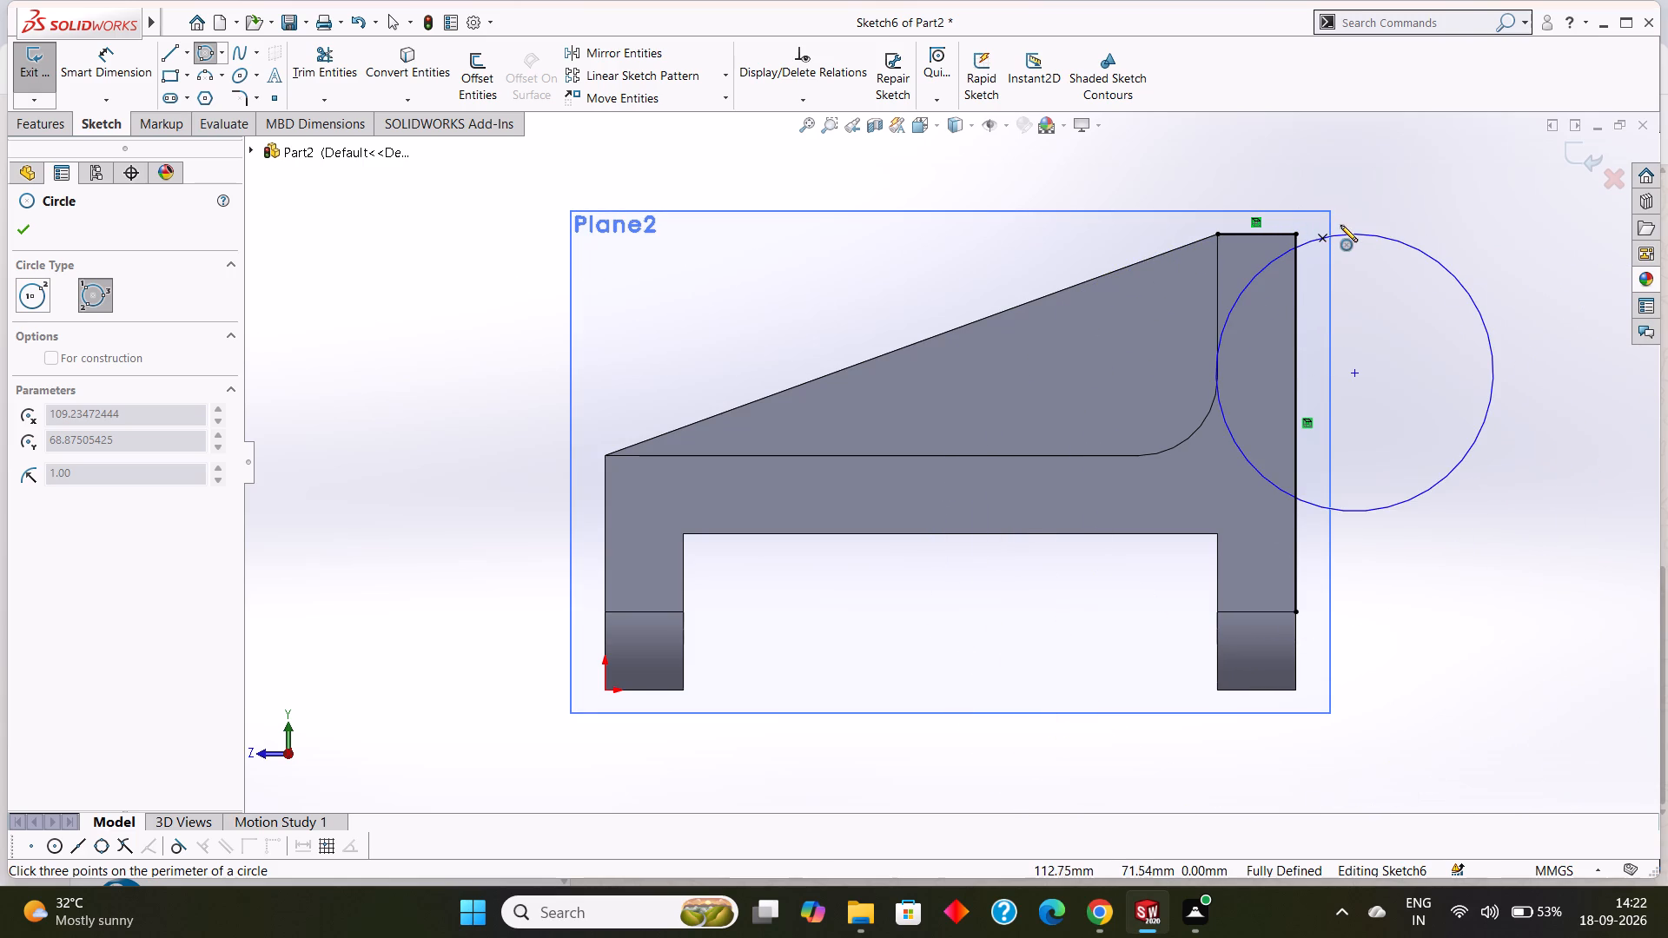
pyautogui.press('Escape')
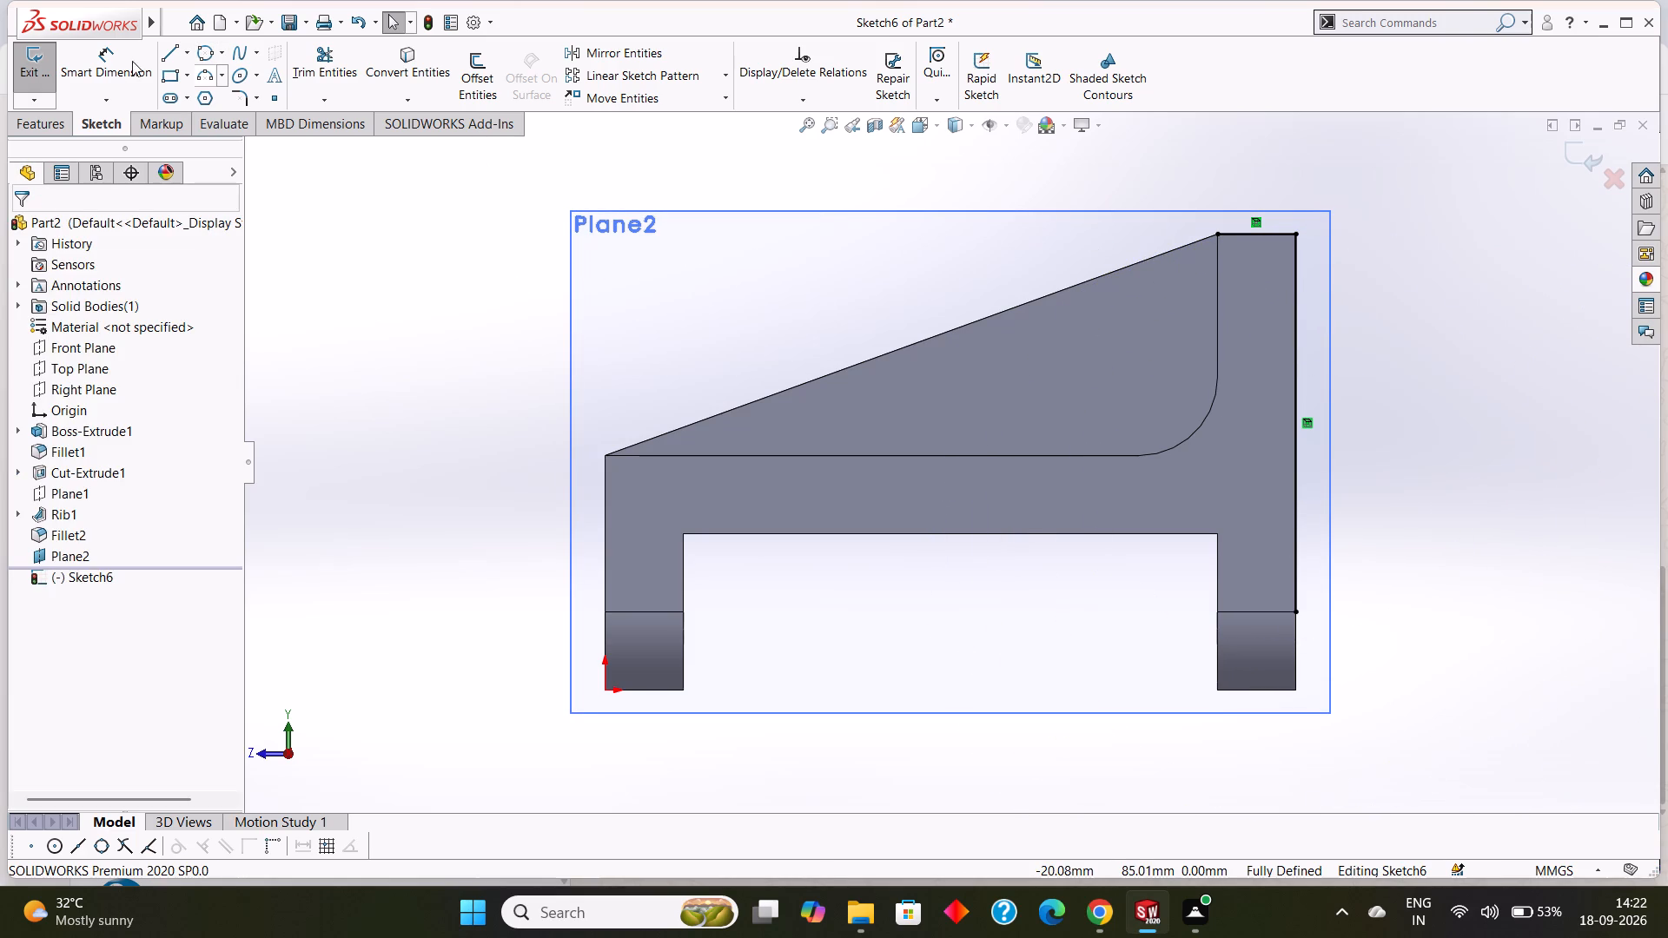
# Sketch a downward three-point semicircular arc of about 6.84 mm radius from outside the upright to the midpoint of its top edge.
pyautogui.click(204, 64)
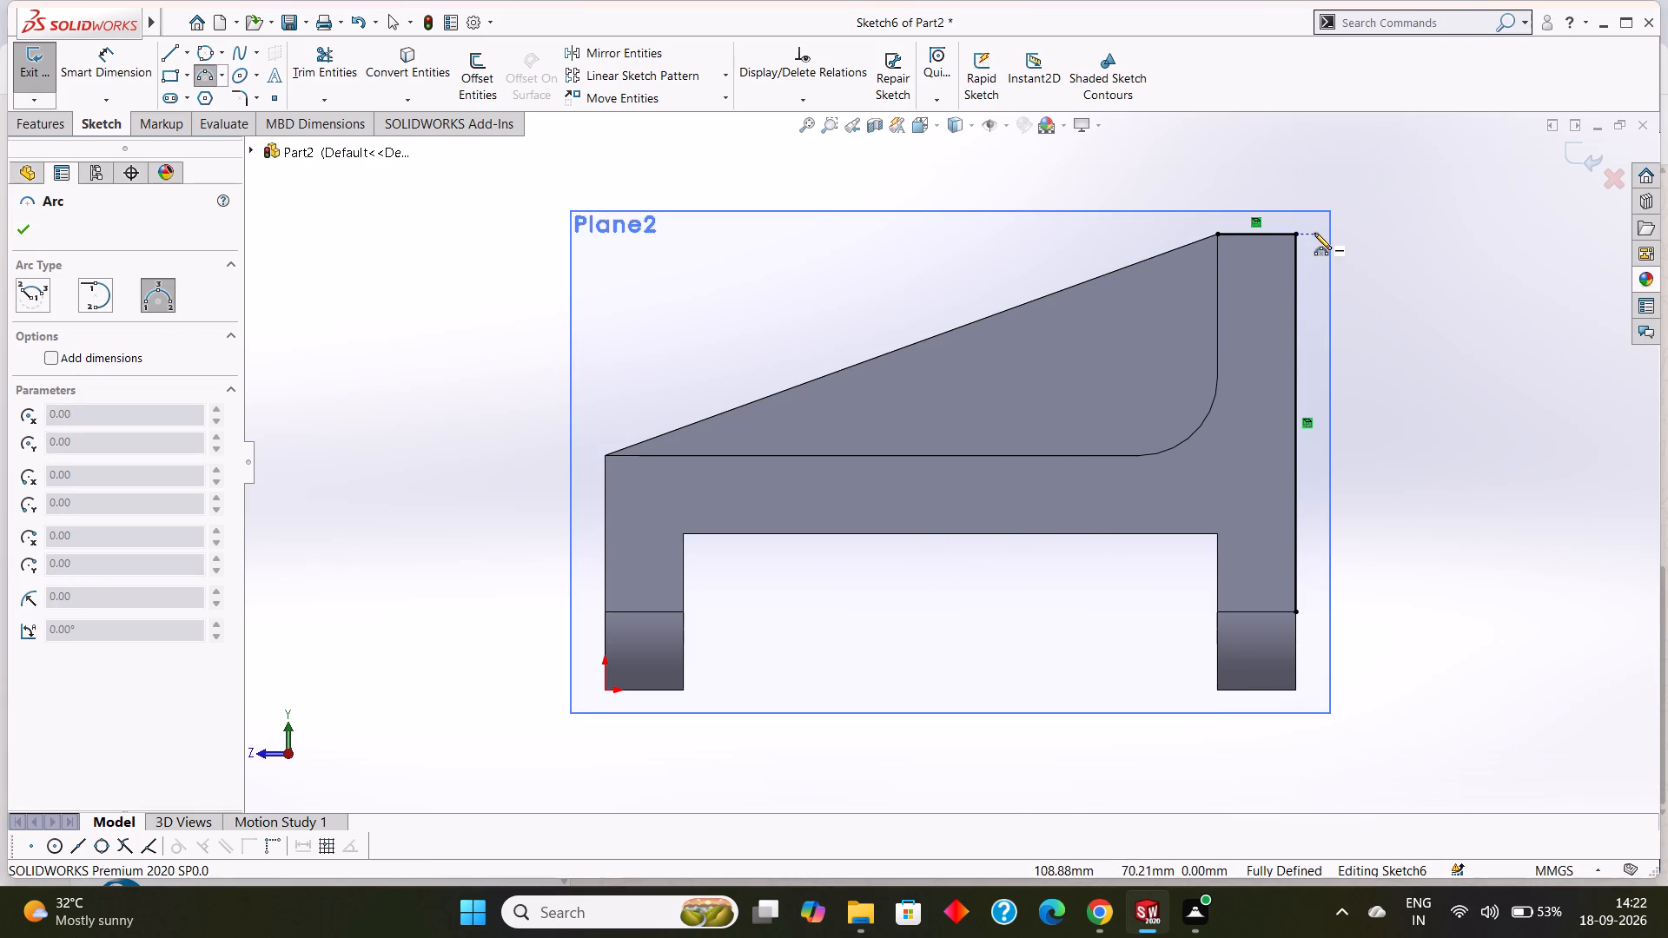
pyautogui.click(1346, 235)
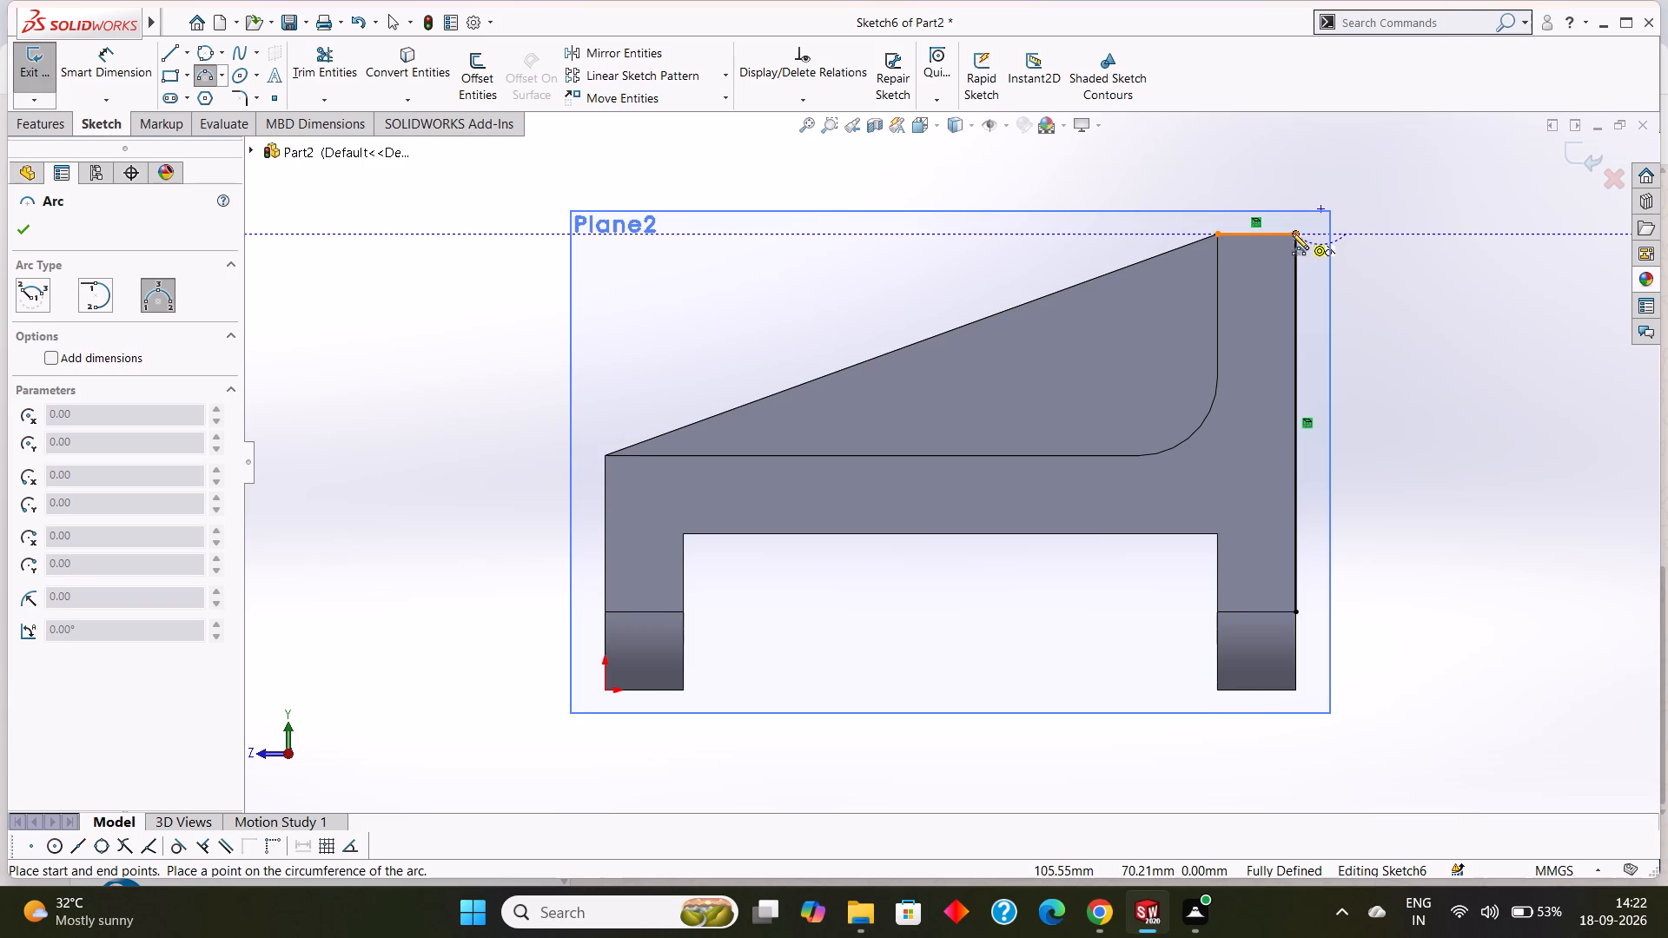
pyautogui.click(1260, 233)
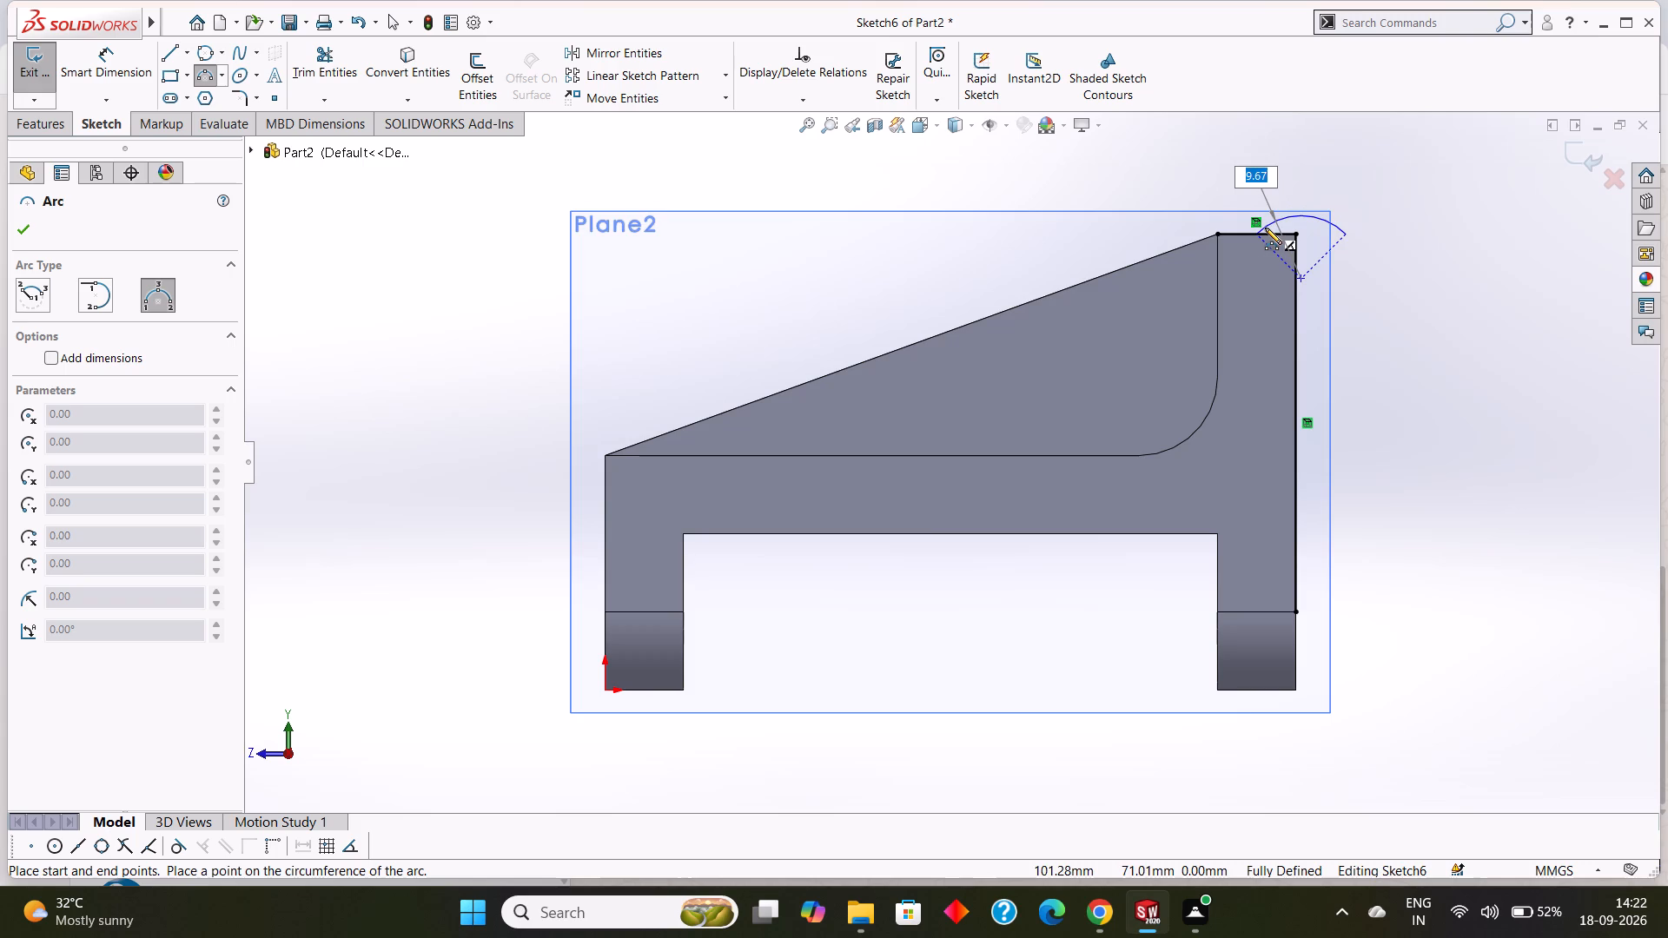
pyautogui.click(1314, 280)
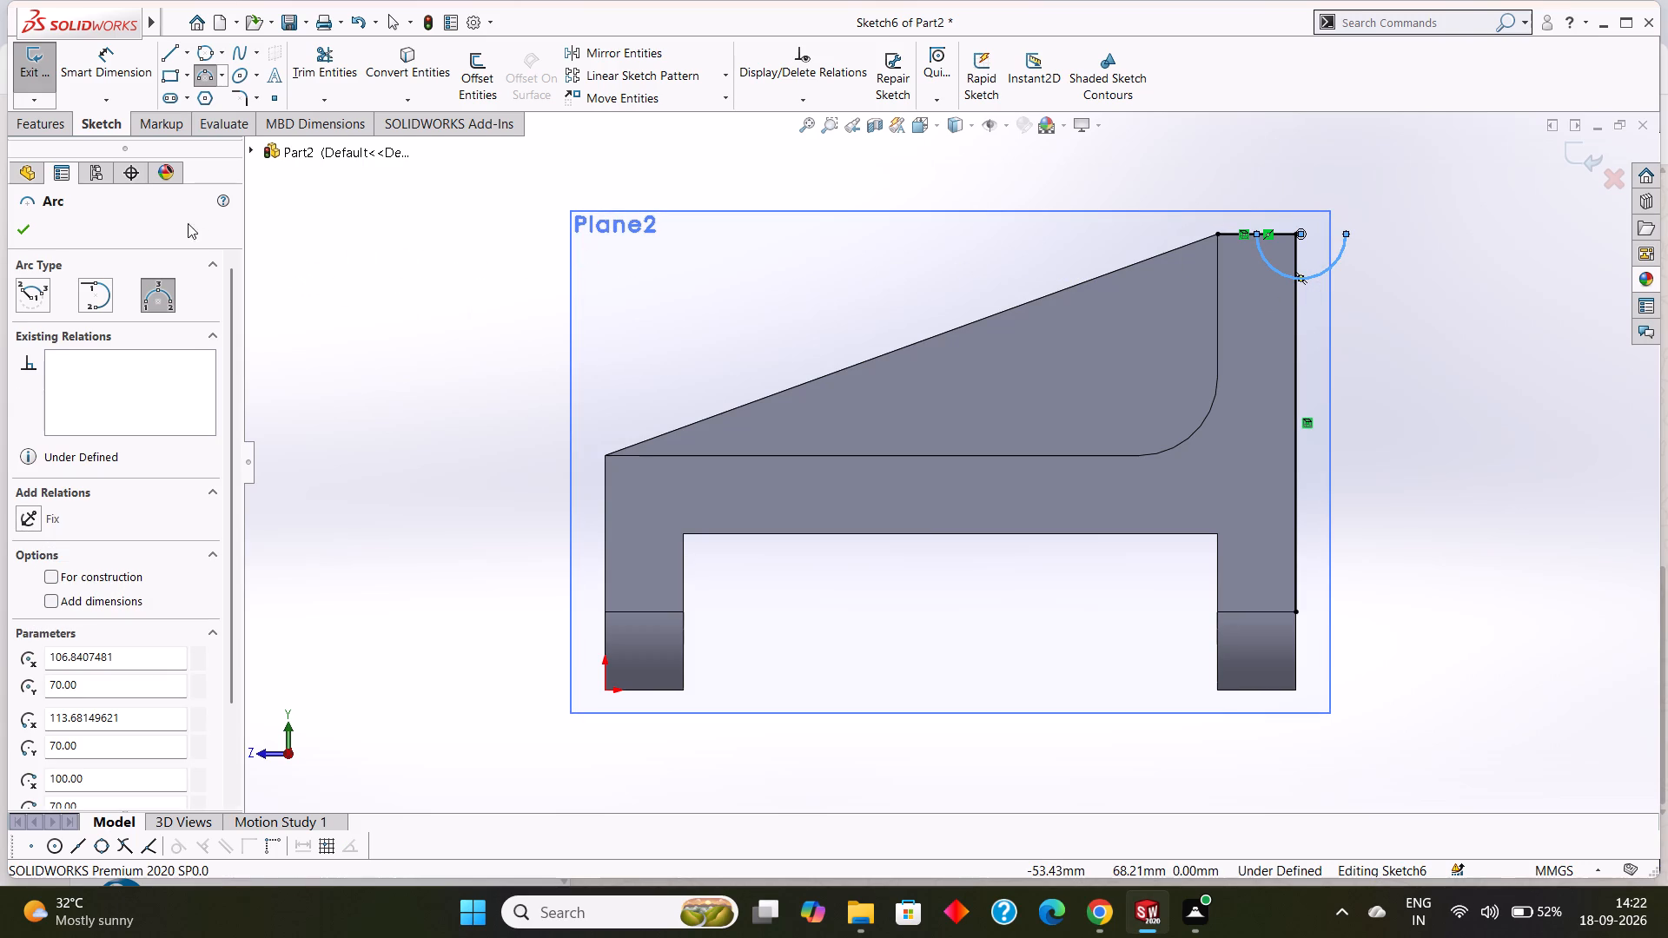
# Draw a horizontal line about 7.68 mm long from the upright's top outer corner to the arc's outer endpoint.
pyautogui.click(169, 59)
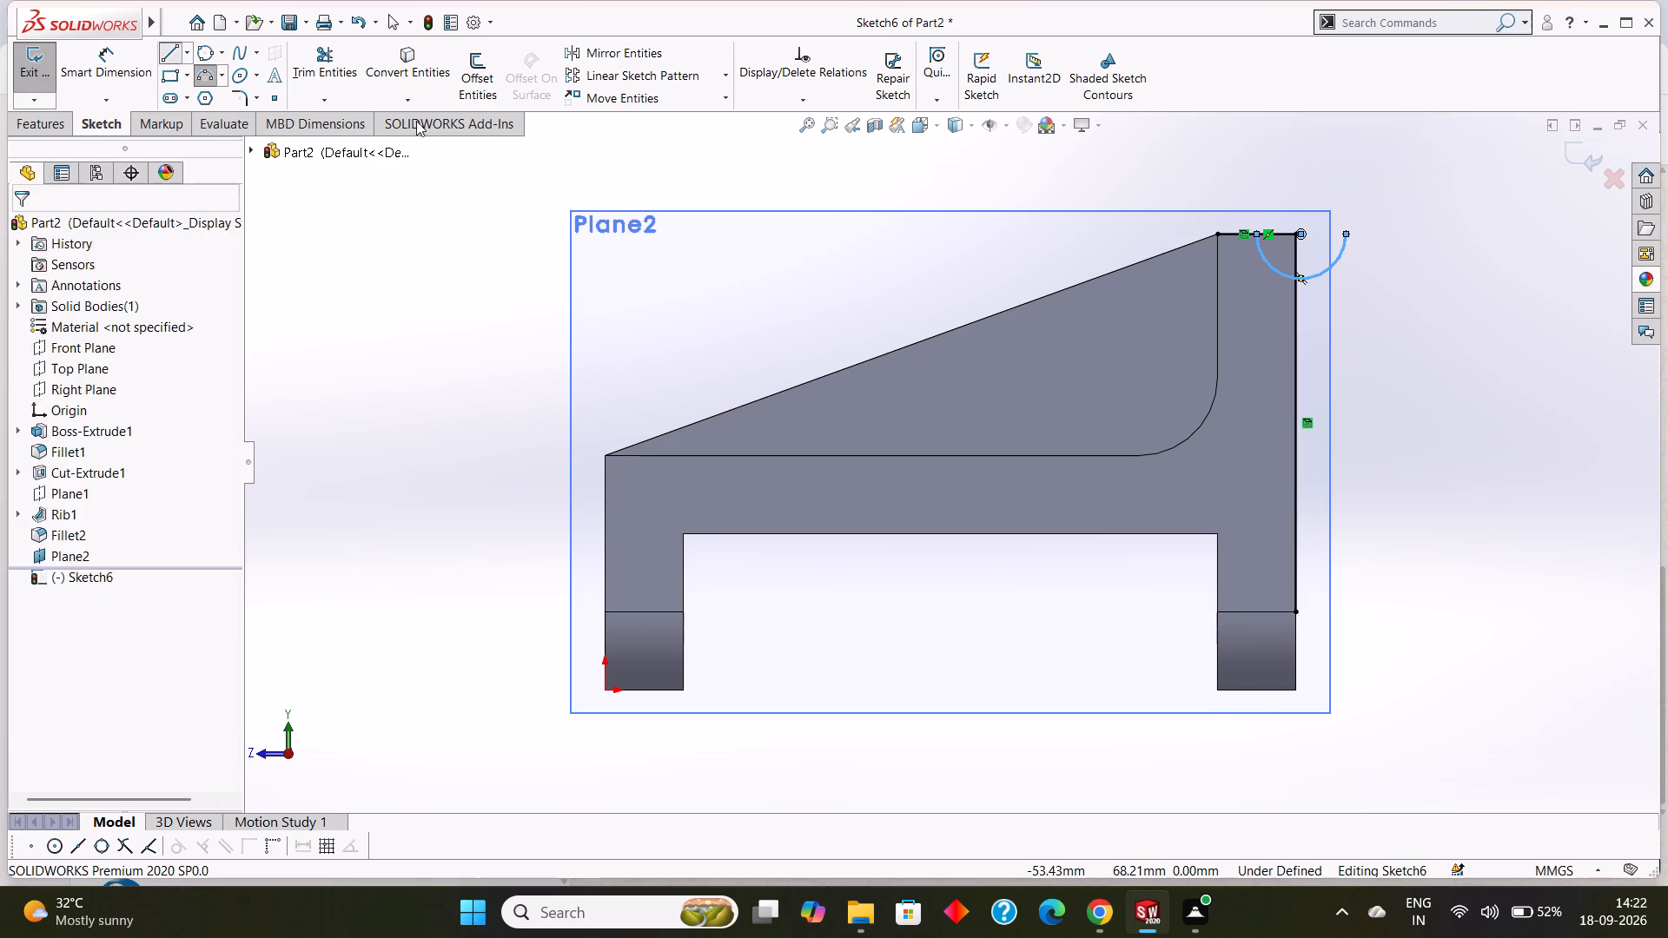
pyautogui.scroll(-4, 1322, 268)
pyautogui.scroll(-2, 1167, 266)
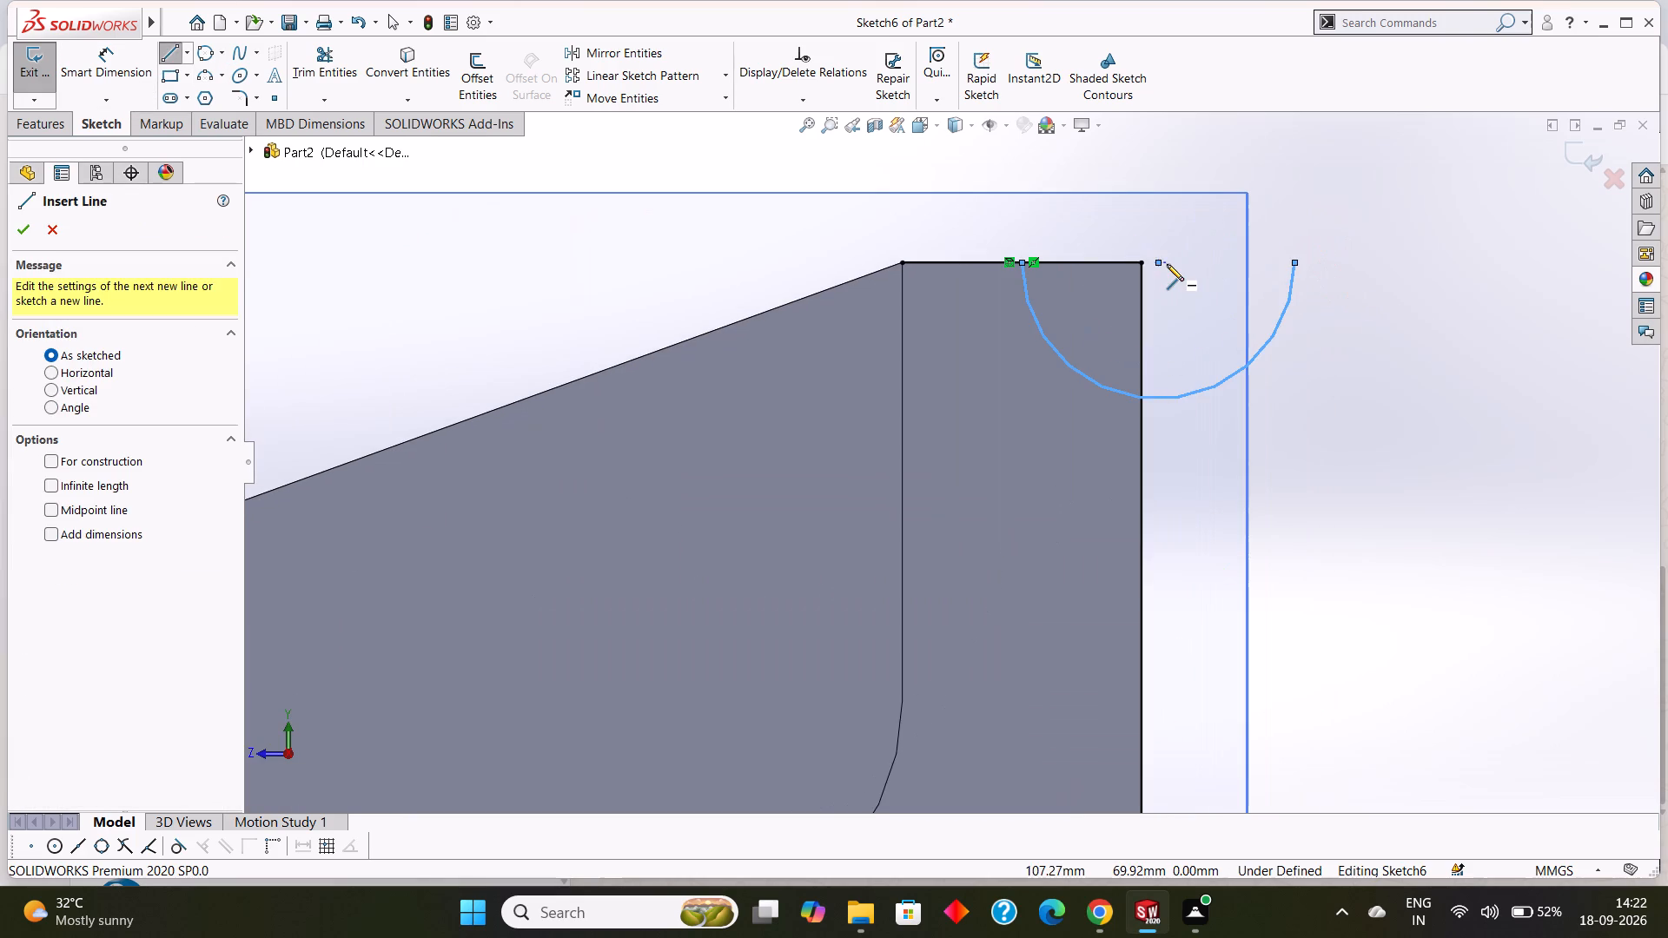
pyautogui.scroll(-4, 1148, 263)
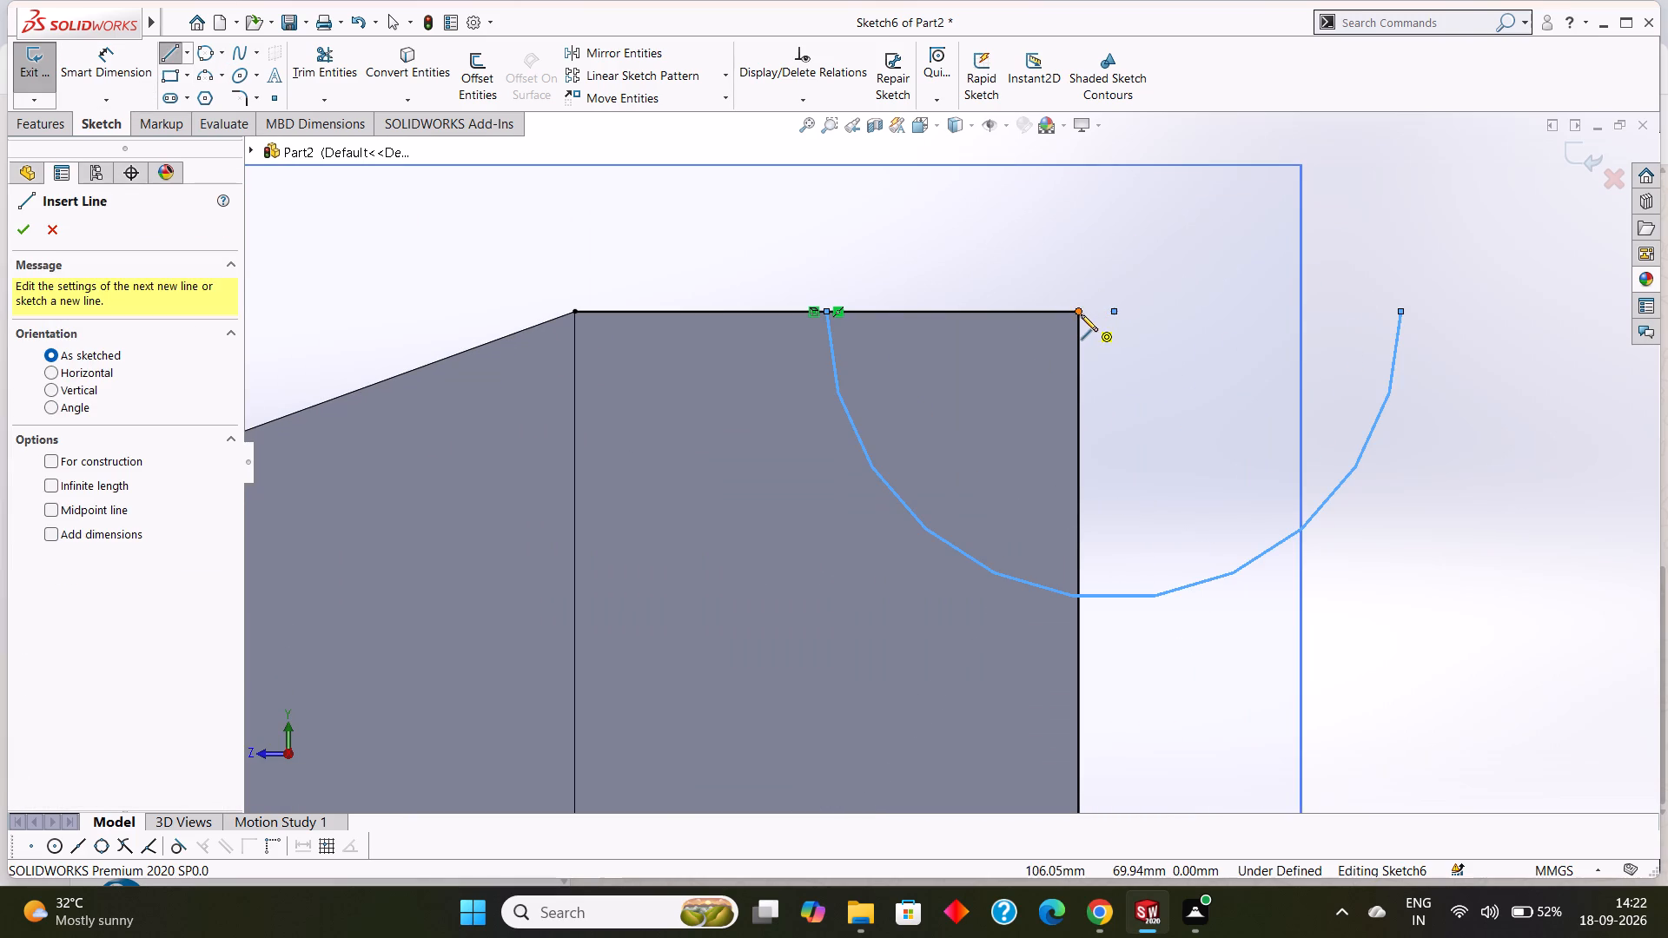
pyautogui.click(1078, 311)
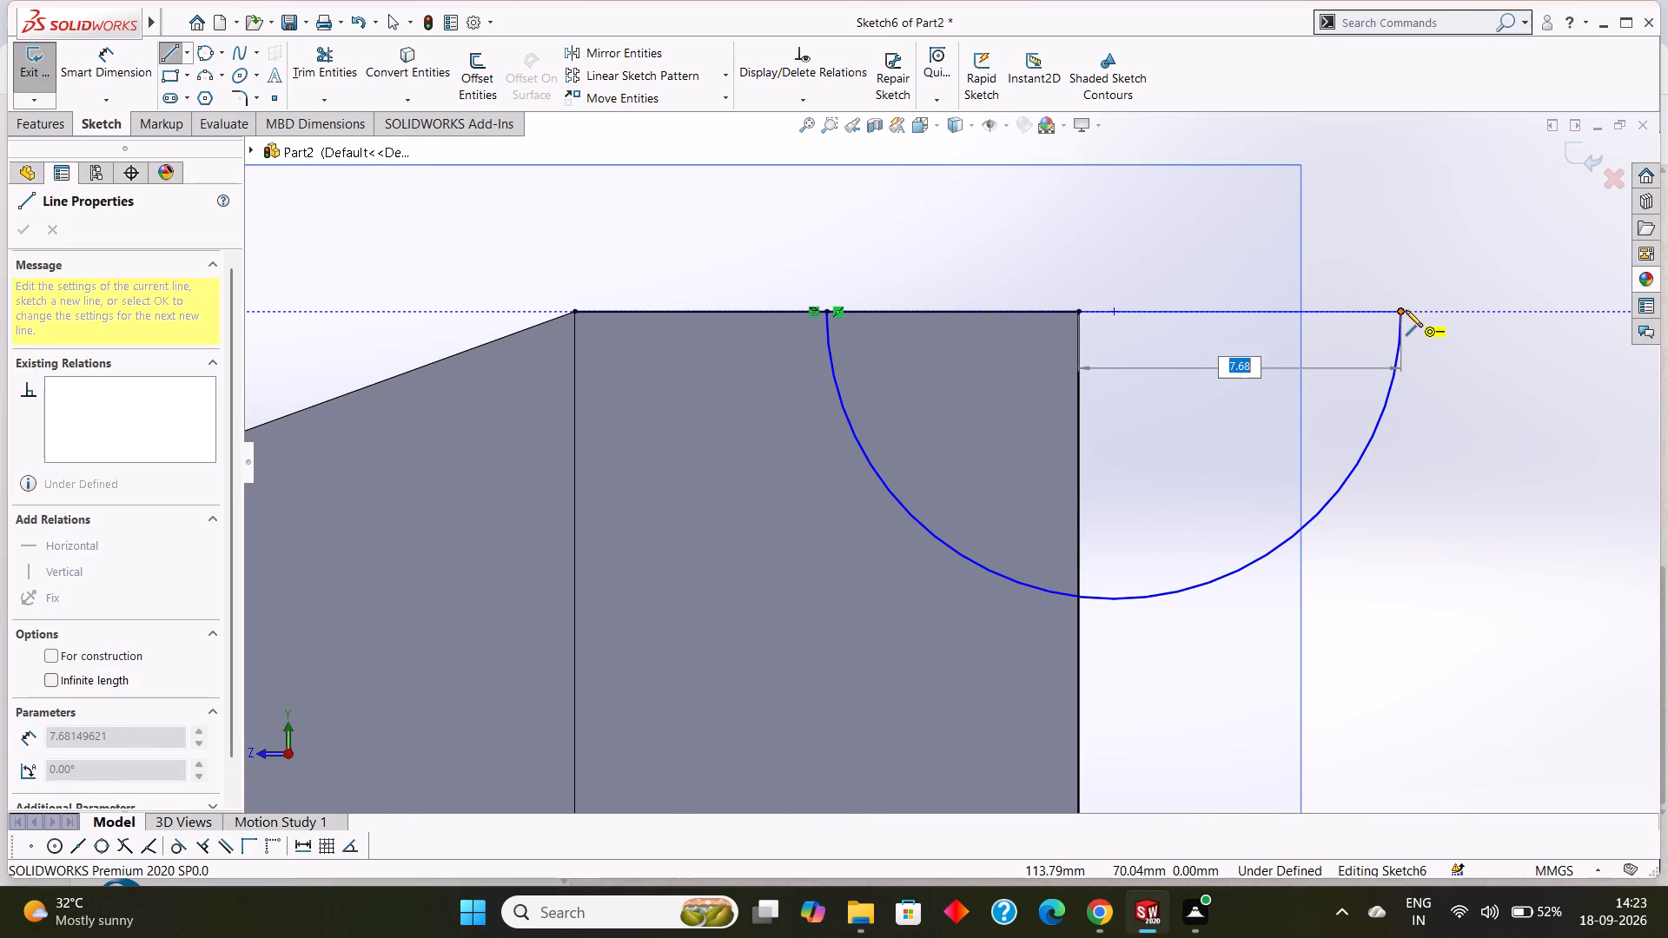
pyautogui.click(1406, 310)
pyautogui.rightClick(1469, 373)
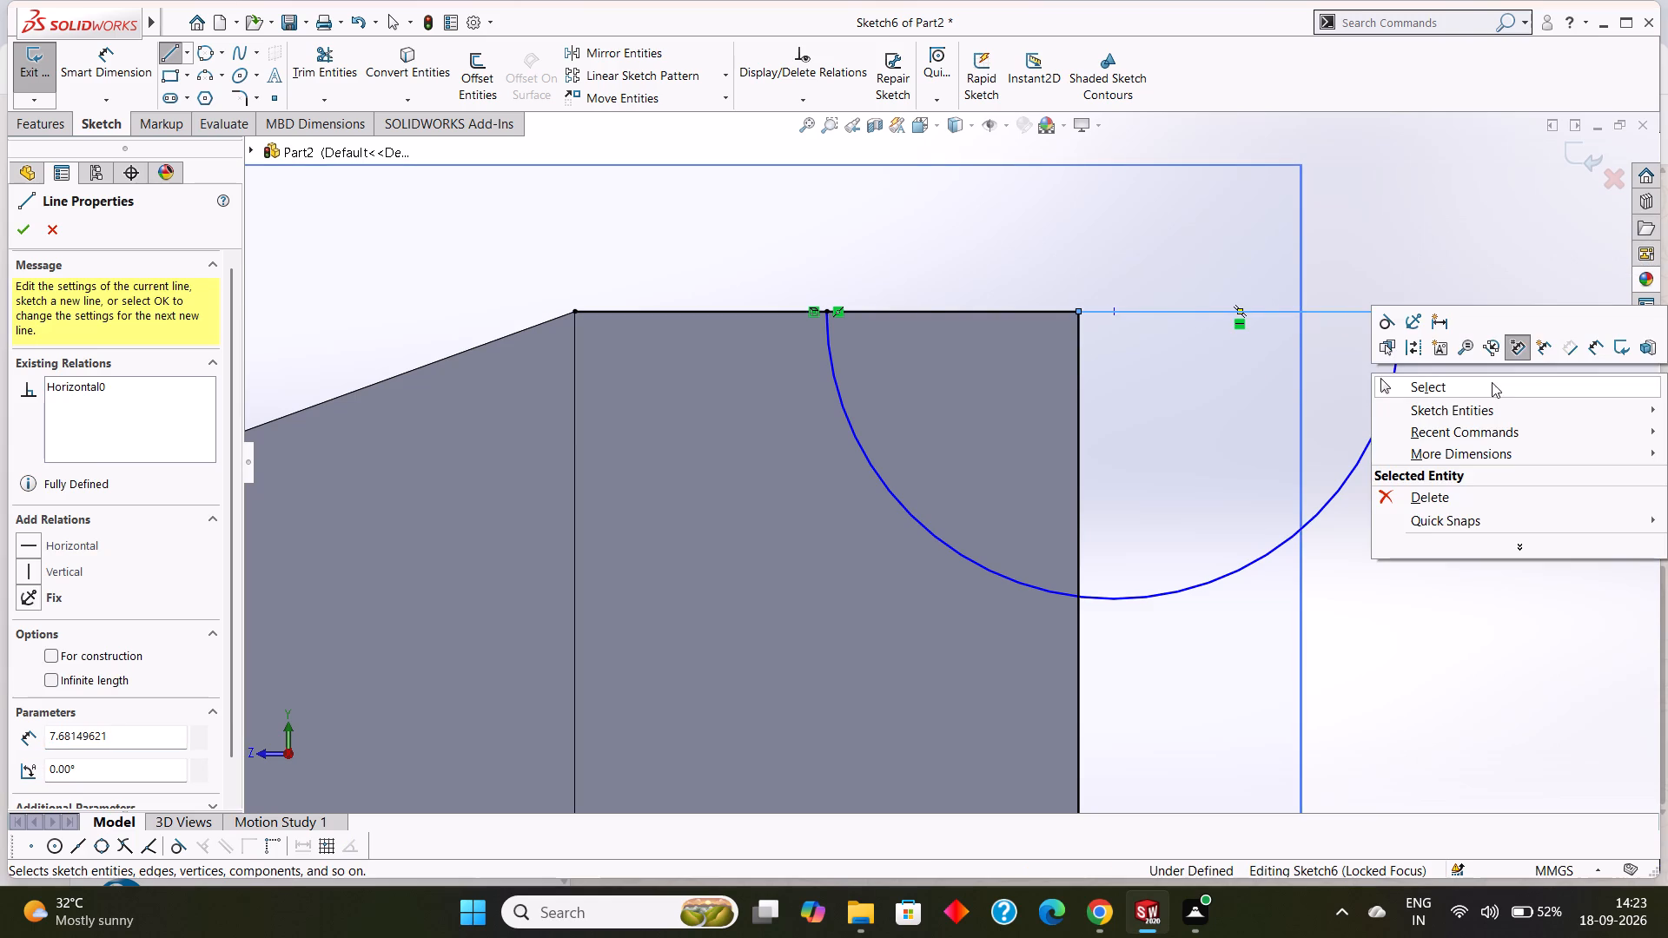
pyautogui.click(1476, 387)
pyautogui.scroll(2, 1186, 387)
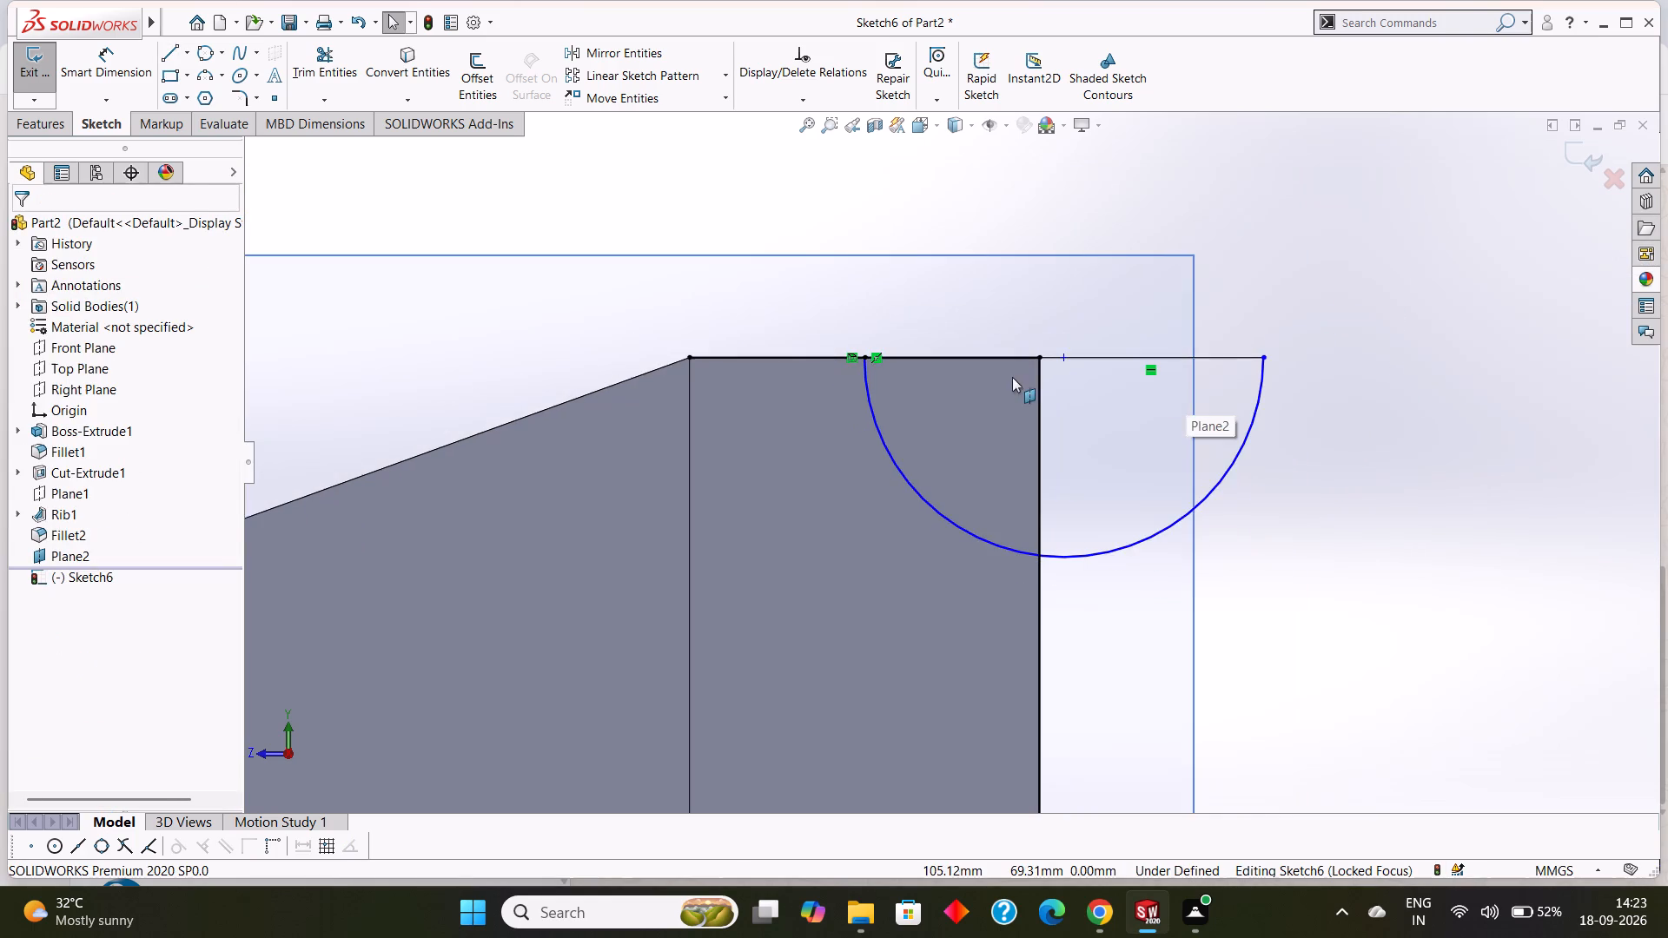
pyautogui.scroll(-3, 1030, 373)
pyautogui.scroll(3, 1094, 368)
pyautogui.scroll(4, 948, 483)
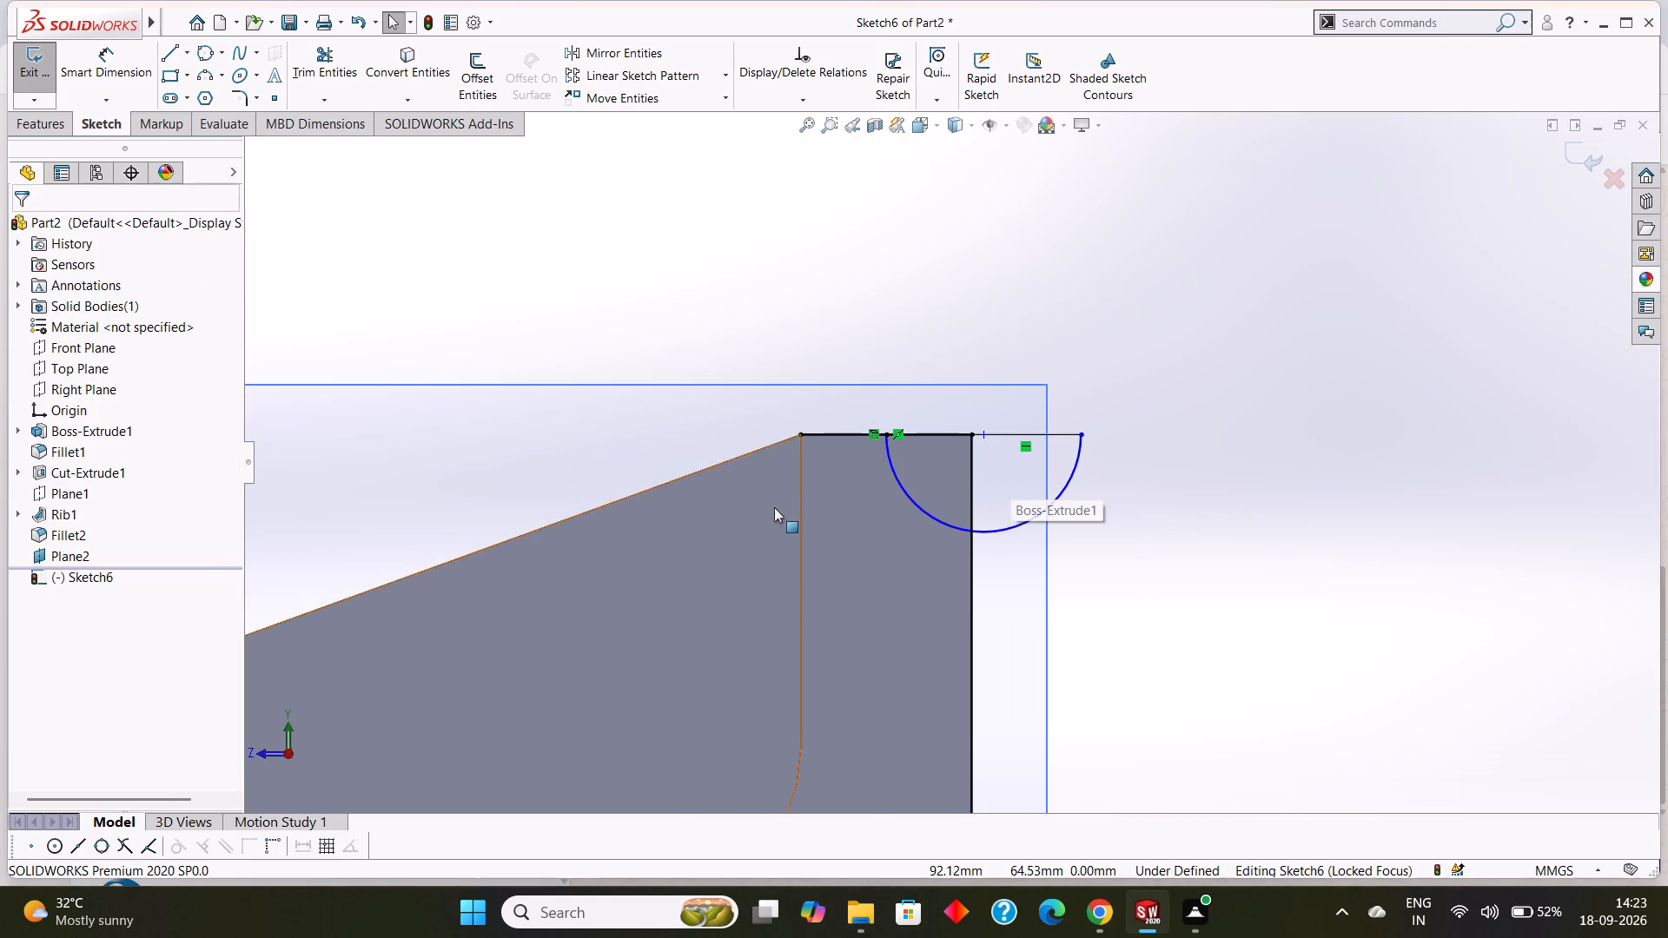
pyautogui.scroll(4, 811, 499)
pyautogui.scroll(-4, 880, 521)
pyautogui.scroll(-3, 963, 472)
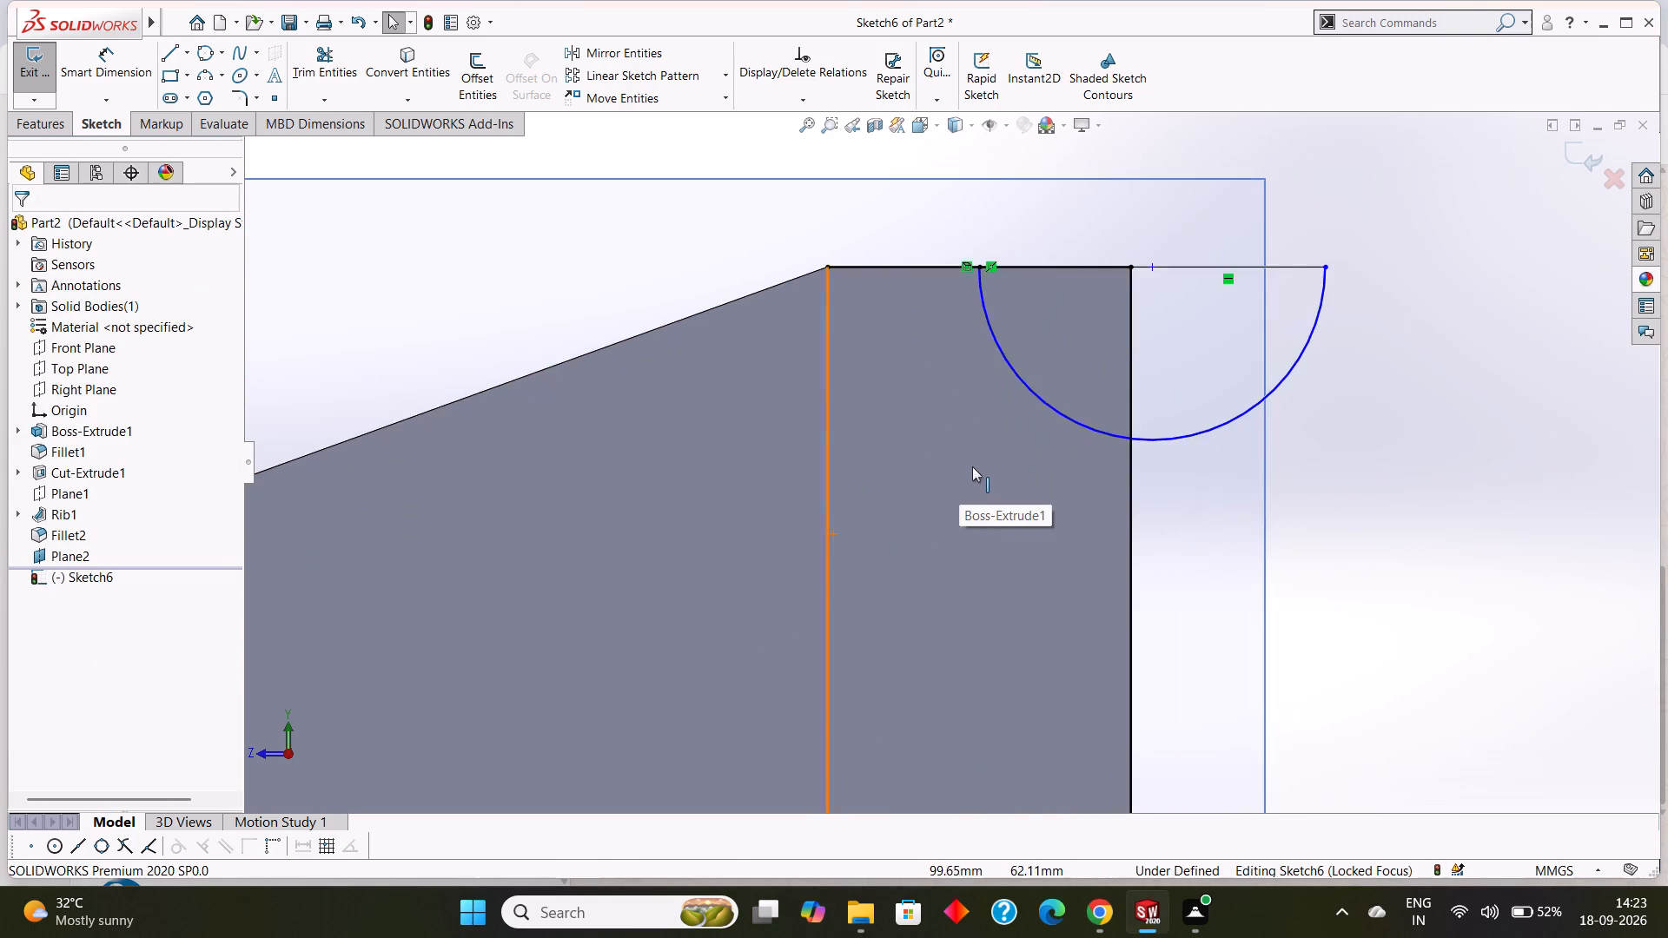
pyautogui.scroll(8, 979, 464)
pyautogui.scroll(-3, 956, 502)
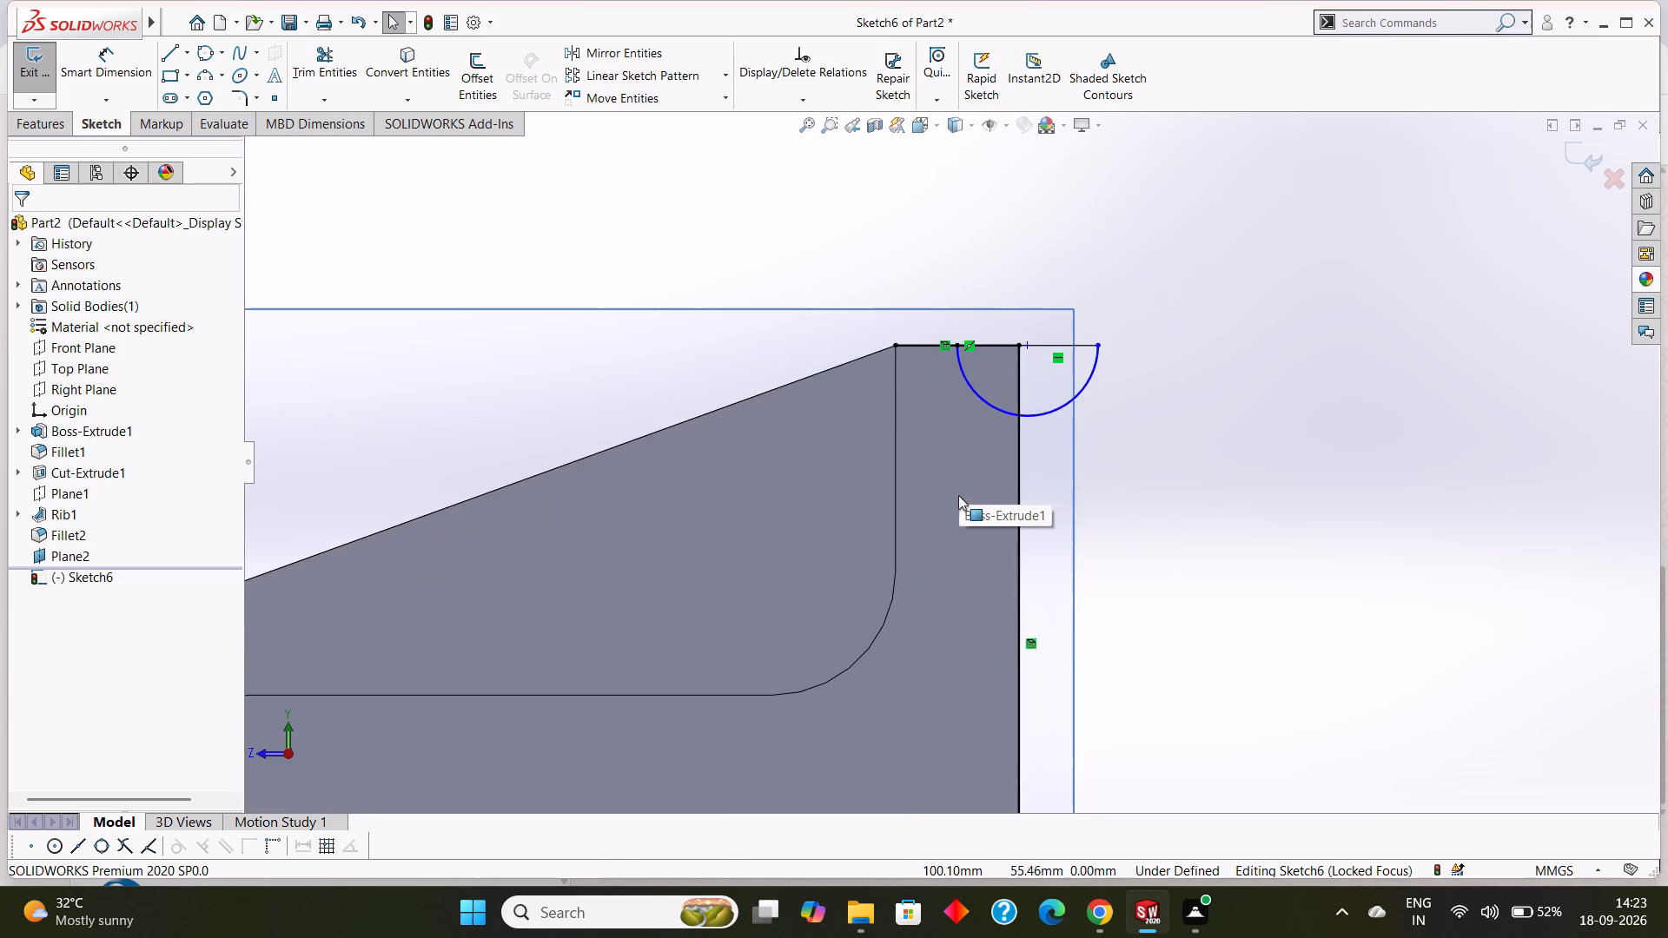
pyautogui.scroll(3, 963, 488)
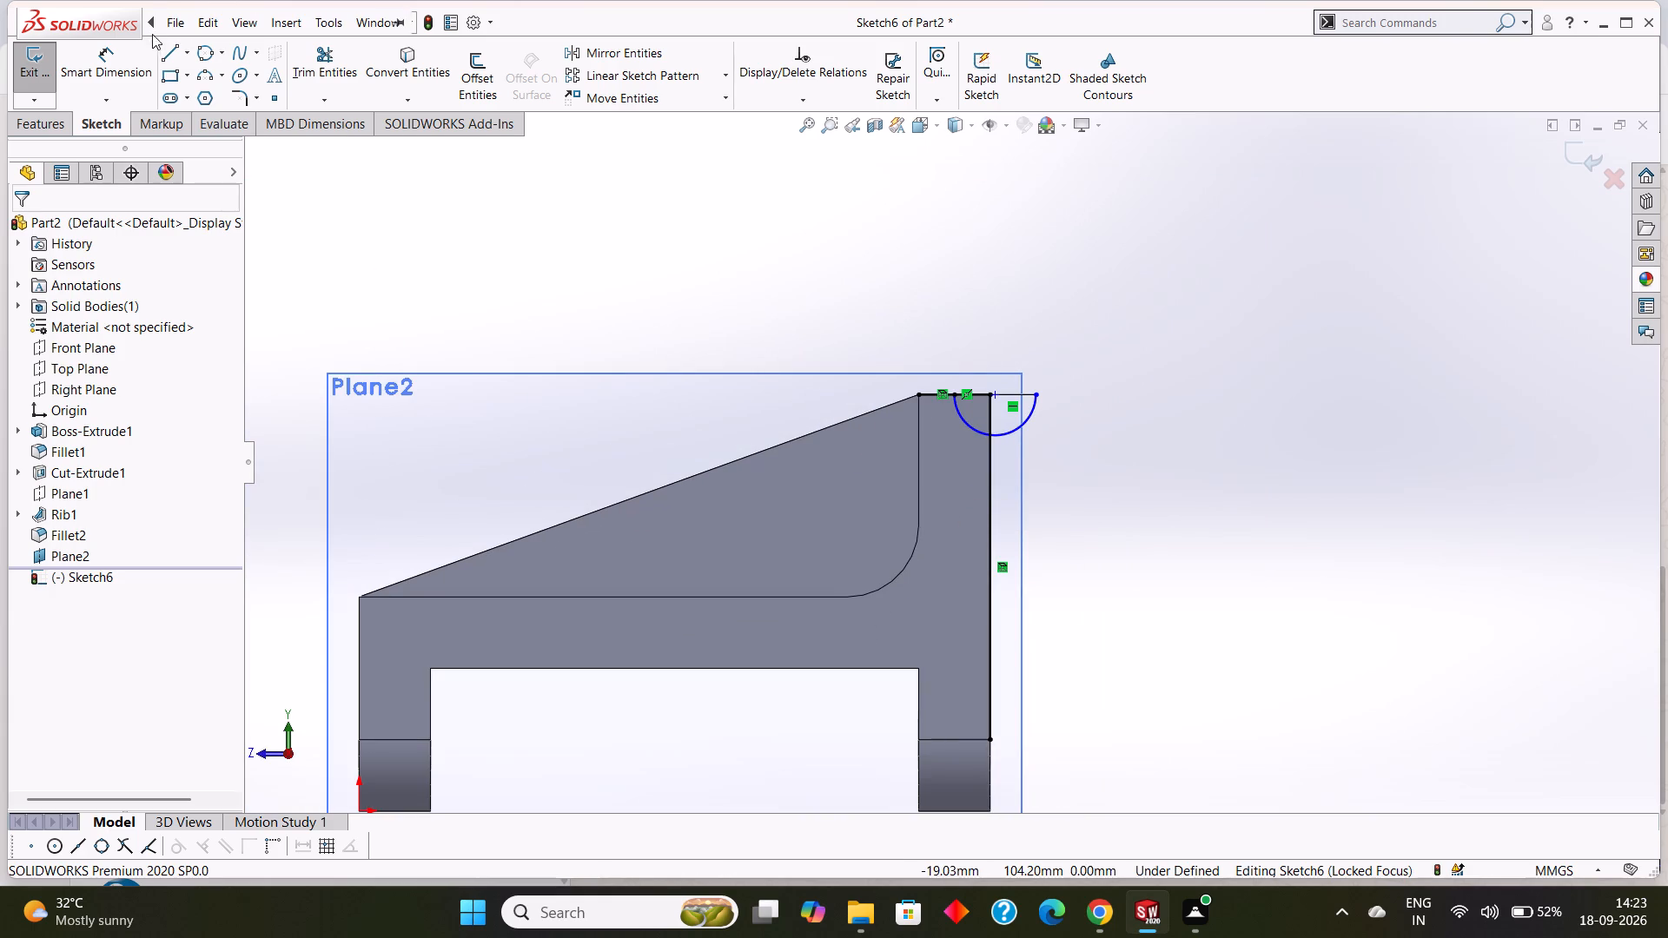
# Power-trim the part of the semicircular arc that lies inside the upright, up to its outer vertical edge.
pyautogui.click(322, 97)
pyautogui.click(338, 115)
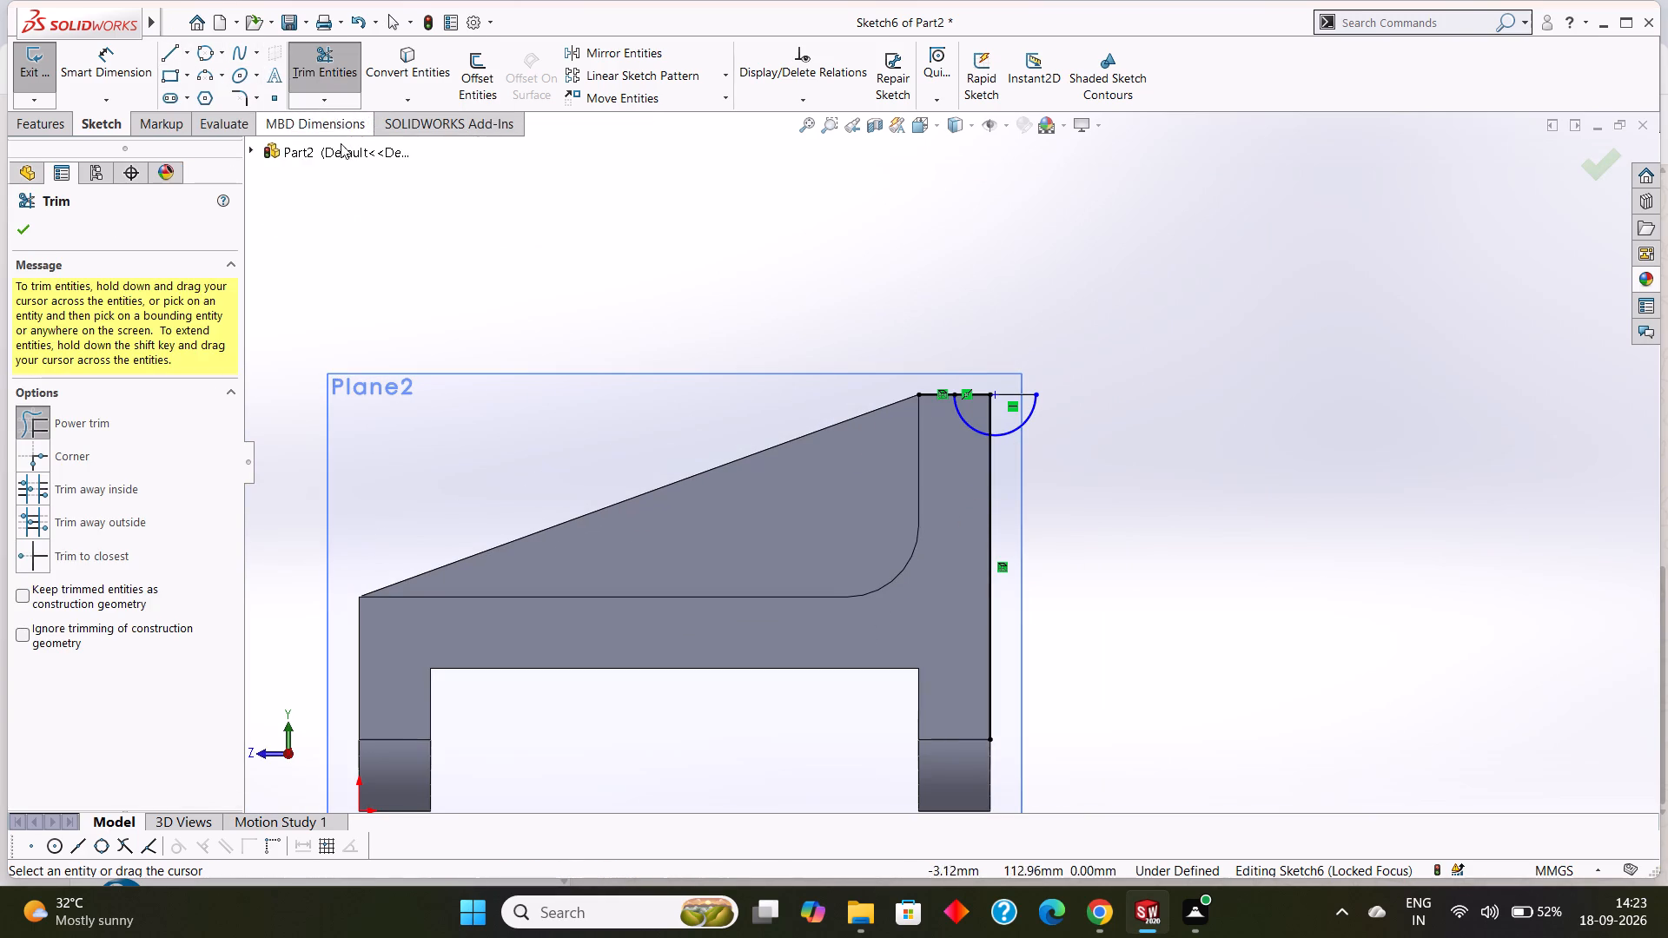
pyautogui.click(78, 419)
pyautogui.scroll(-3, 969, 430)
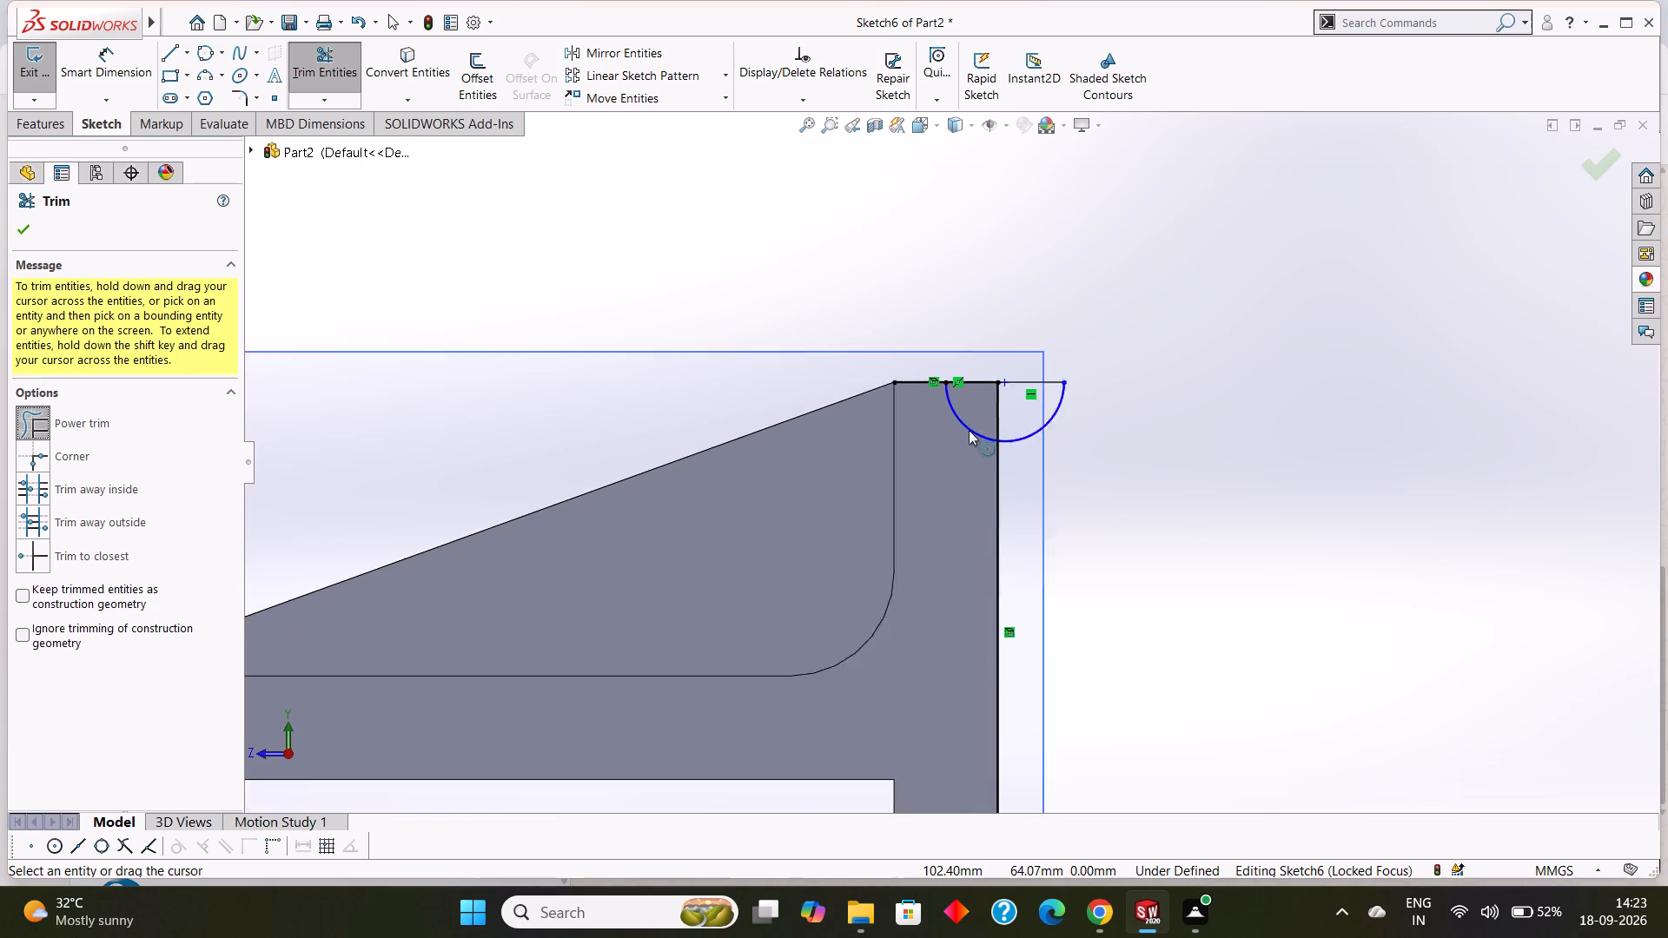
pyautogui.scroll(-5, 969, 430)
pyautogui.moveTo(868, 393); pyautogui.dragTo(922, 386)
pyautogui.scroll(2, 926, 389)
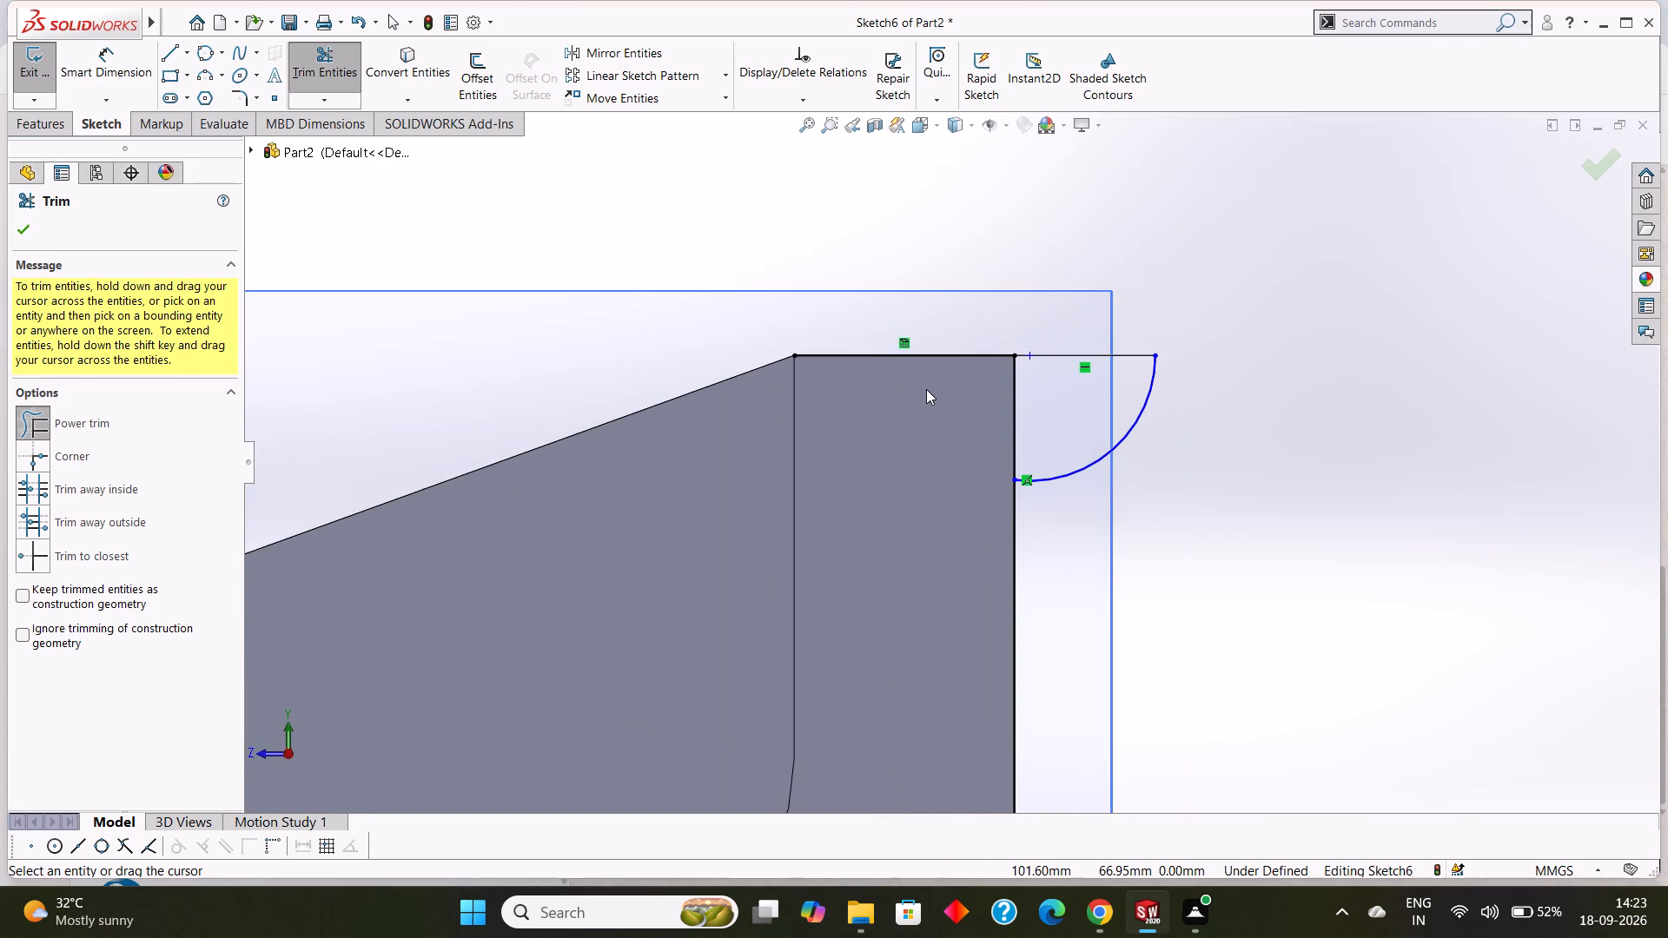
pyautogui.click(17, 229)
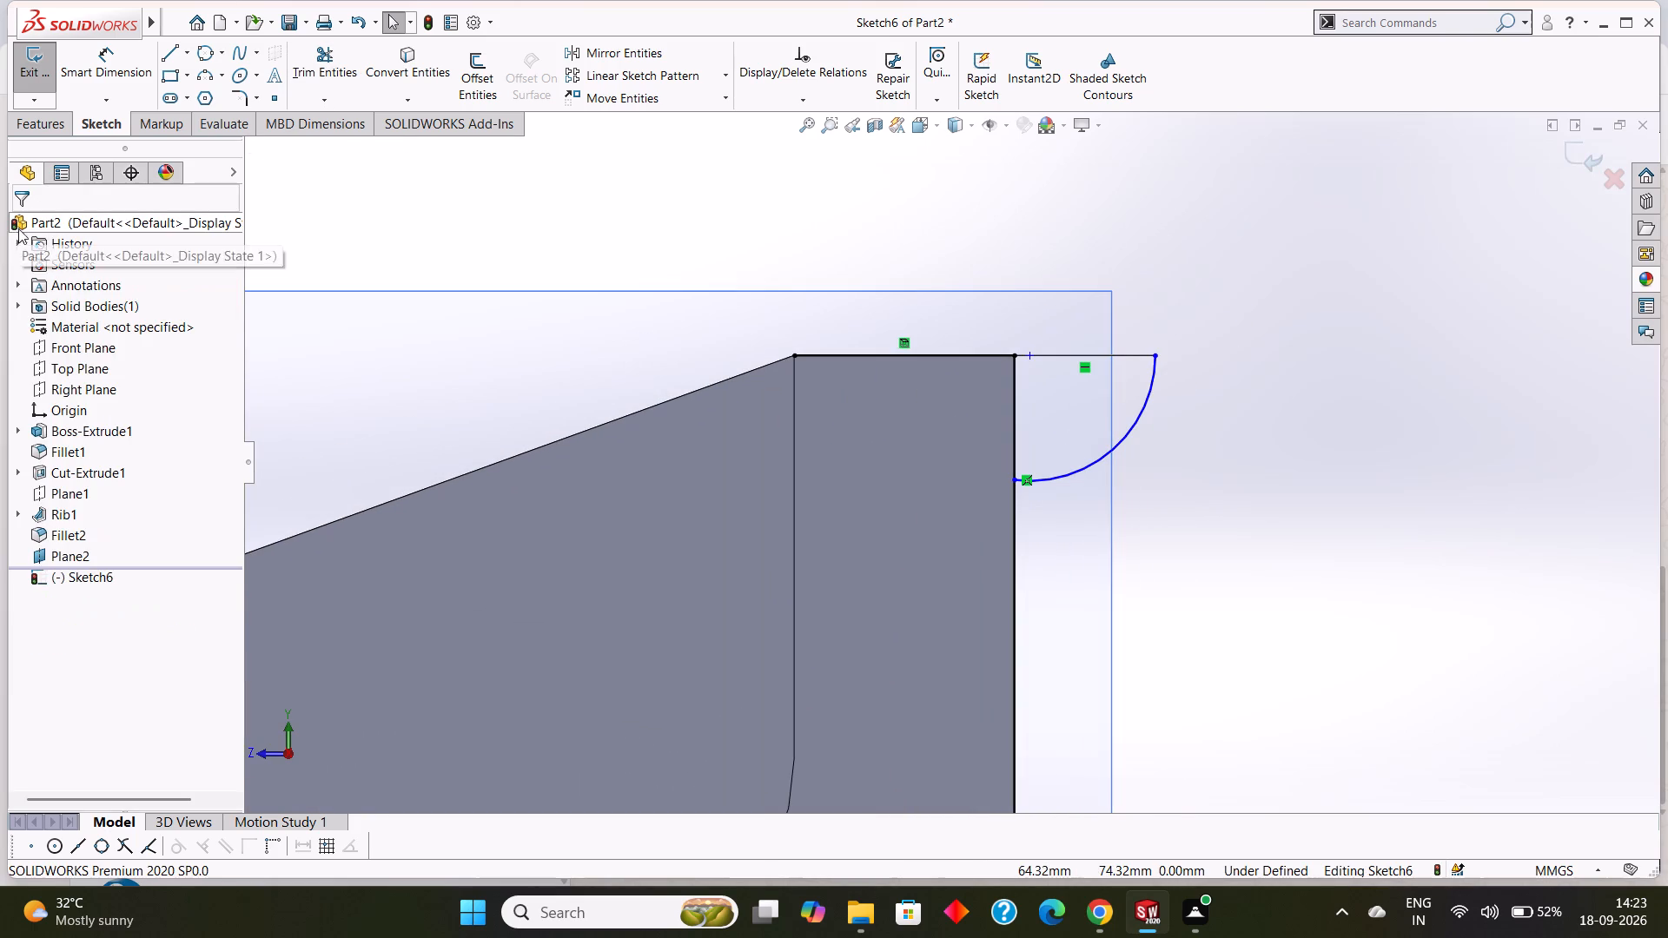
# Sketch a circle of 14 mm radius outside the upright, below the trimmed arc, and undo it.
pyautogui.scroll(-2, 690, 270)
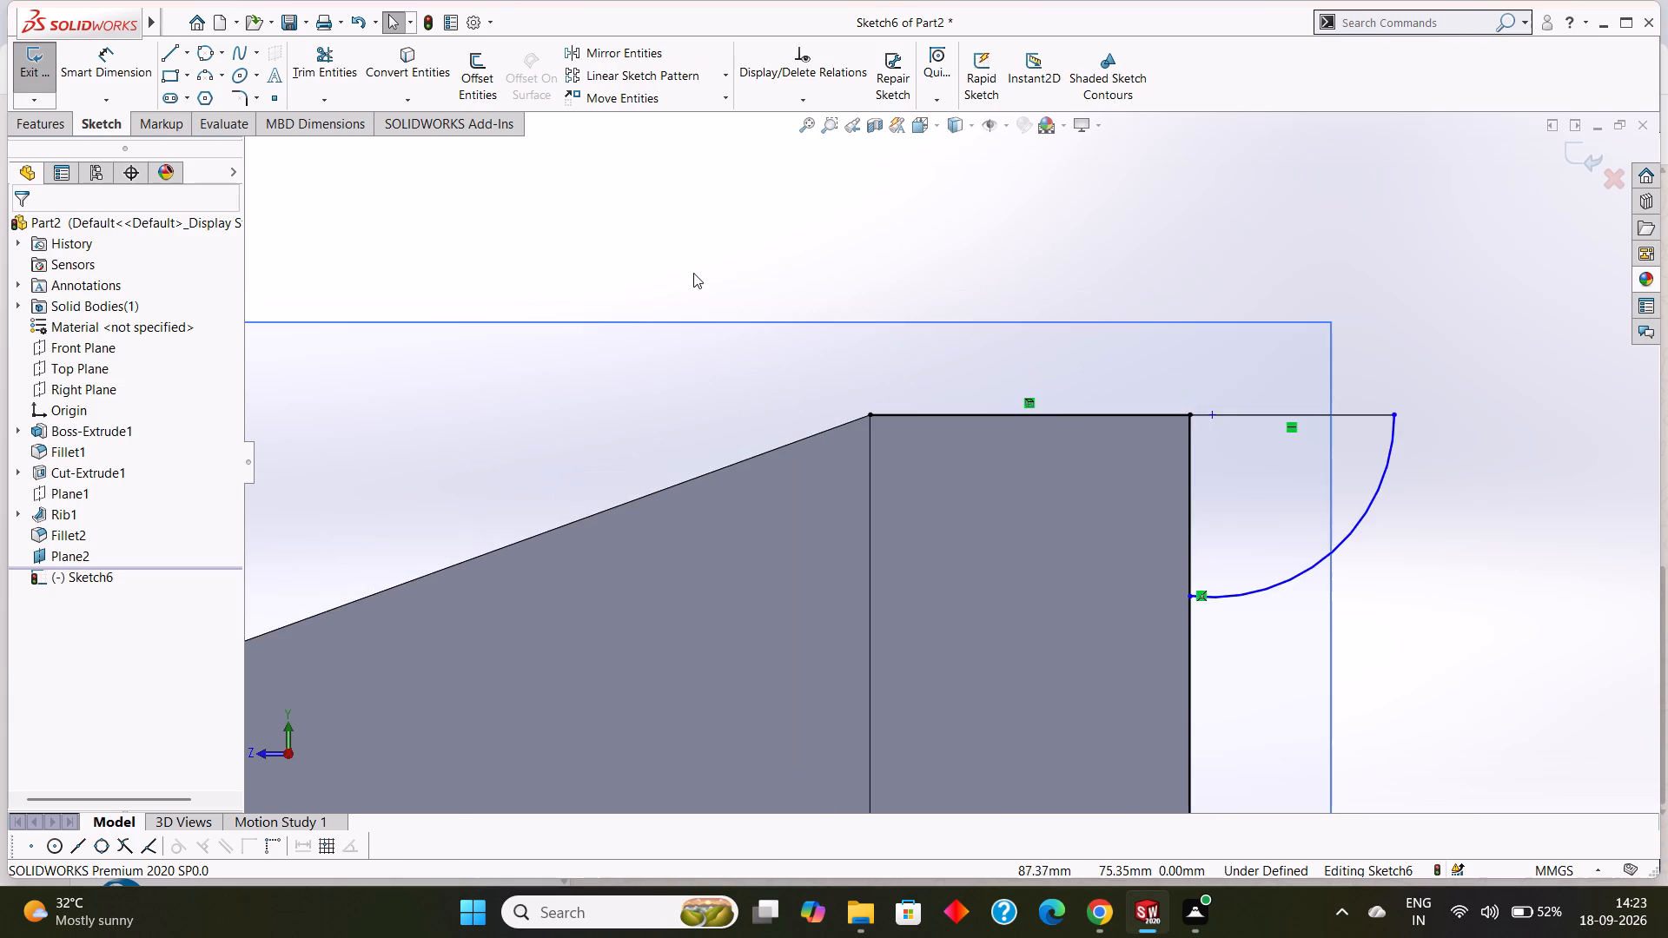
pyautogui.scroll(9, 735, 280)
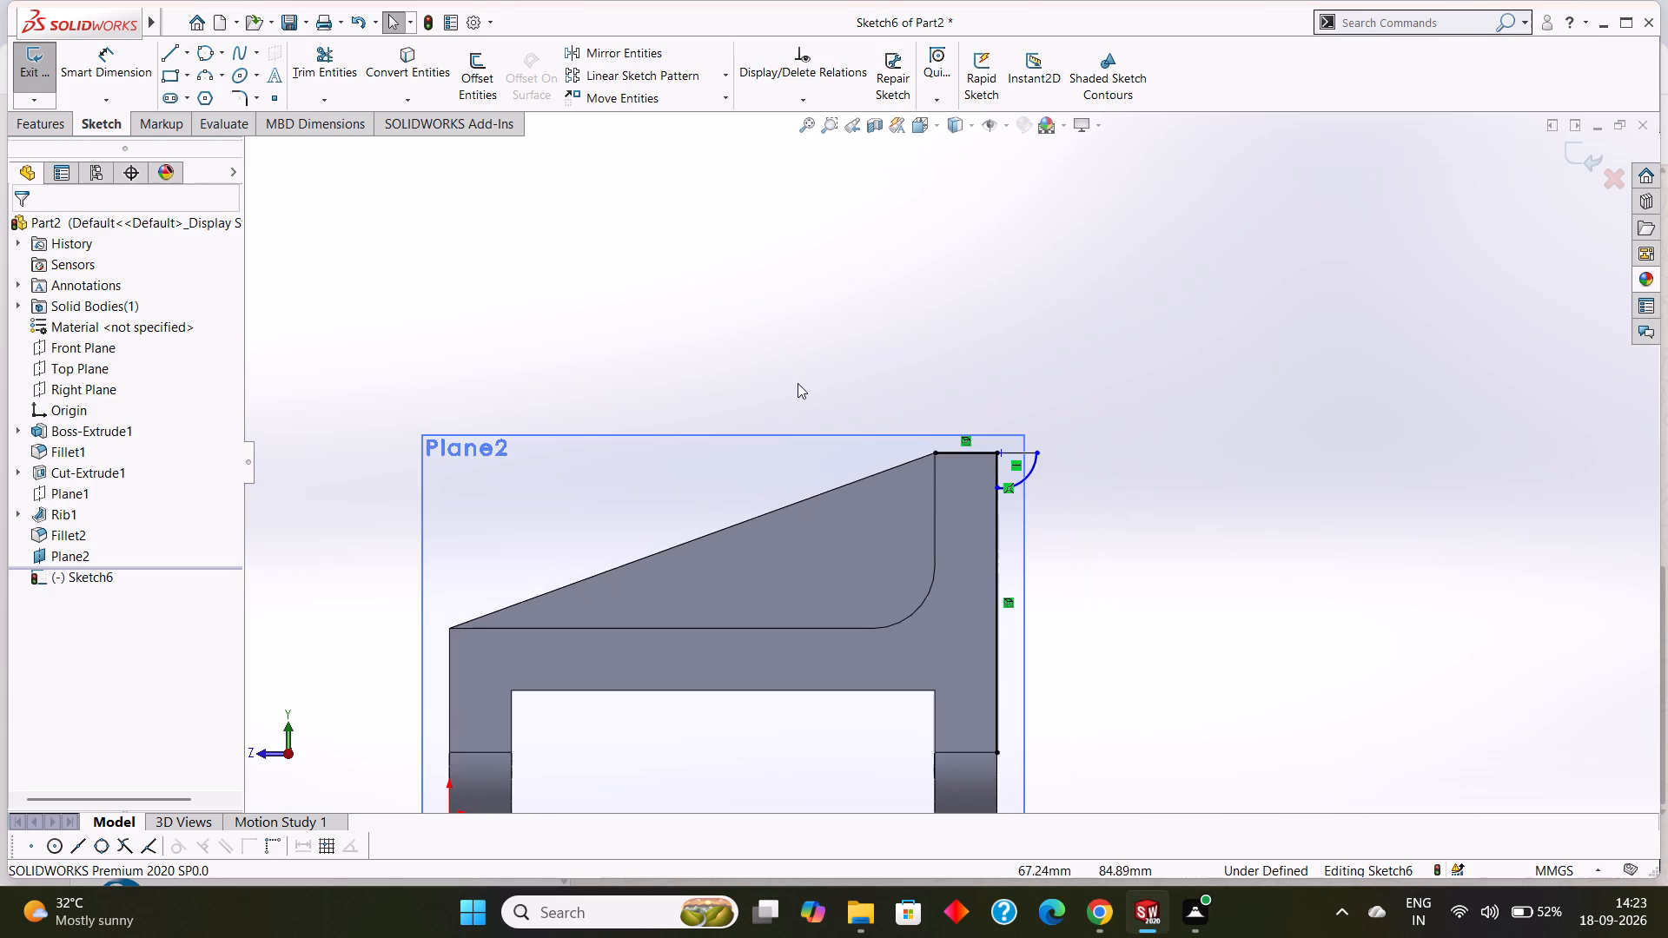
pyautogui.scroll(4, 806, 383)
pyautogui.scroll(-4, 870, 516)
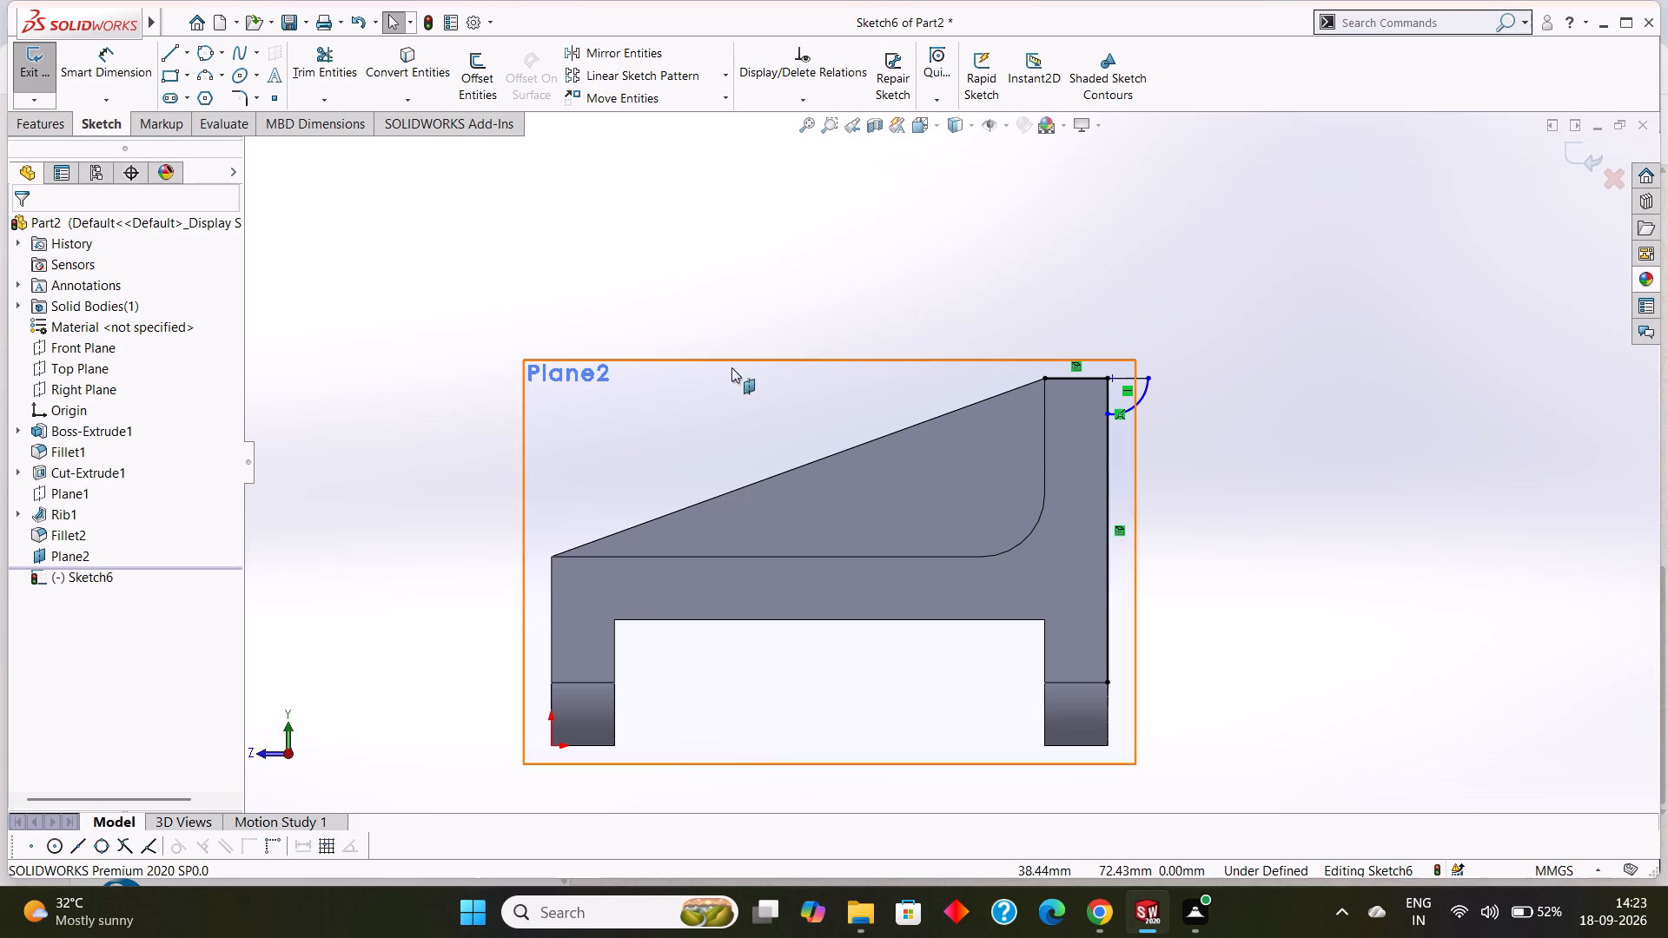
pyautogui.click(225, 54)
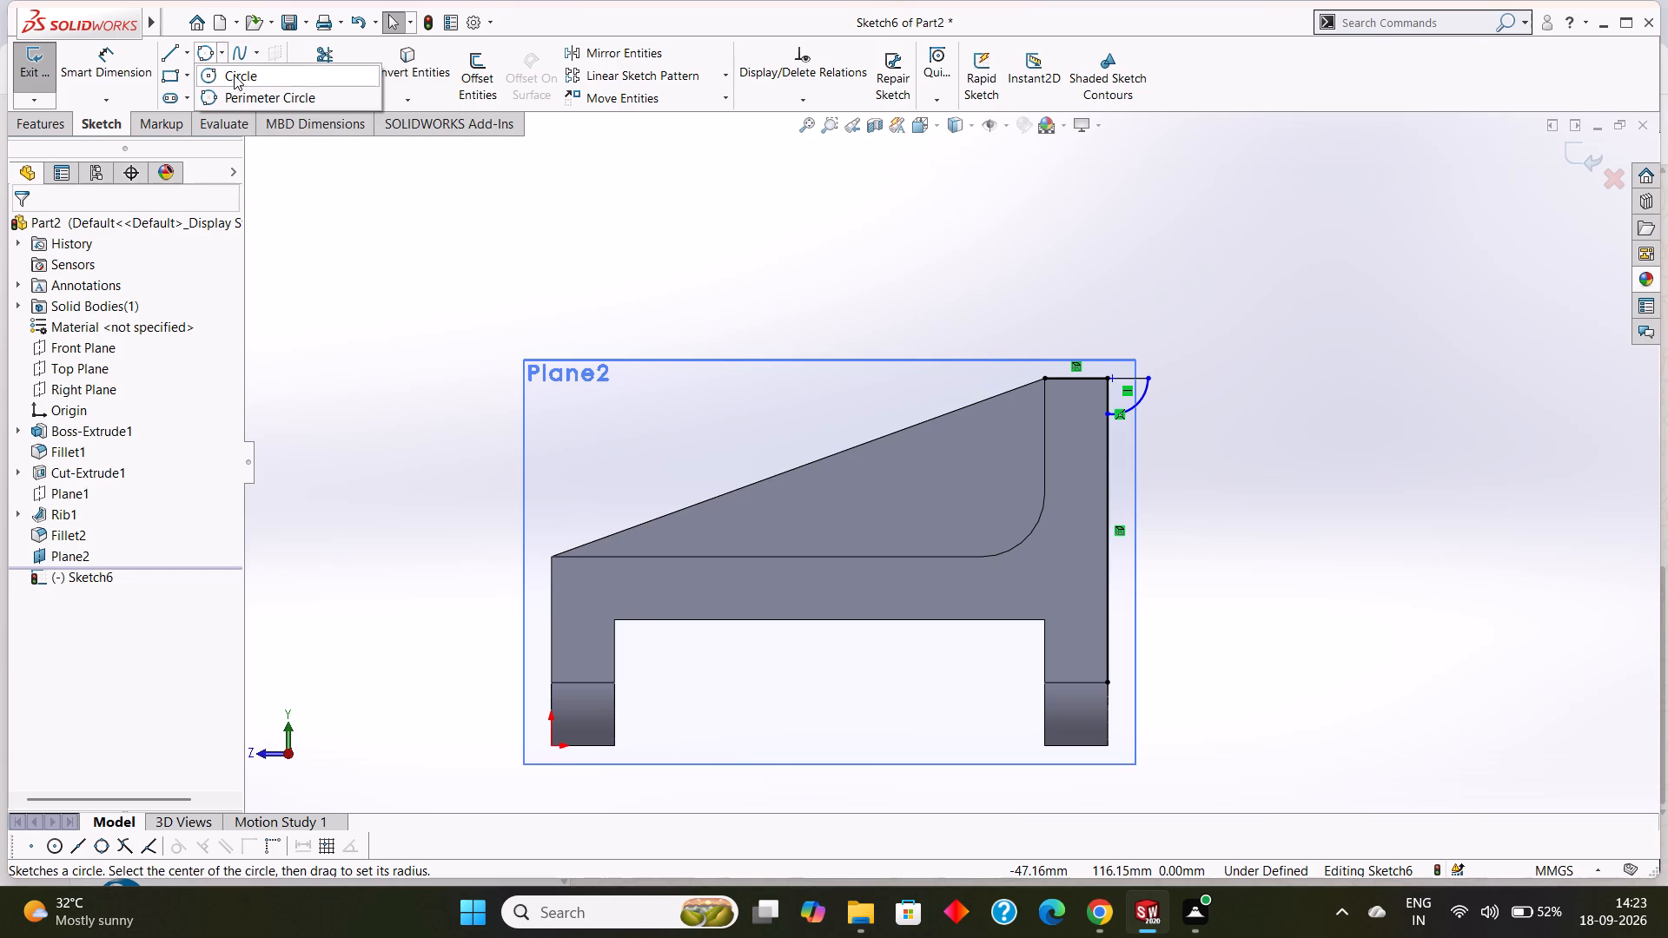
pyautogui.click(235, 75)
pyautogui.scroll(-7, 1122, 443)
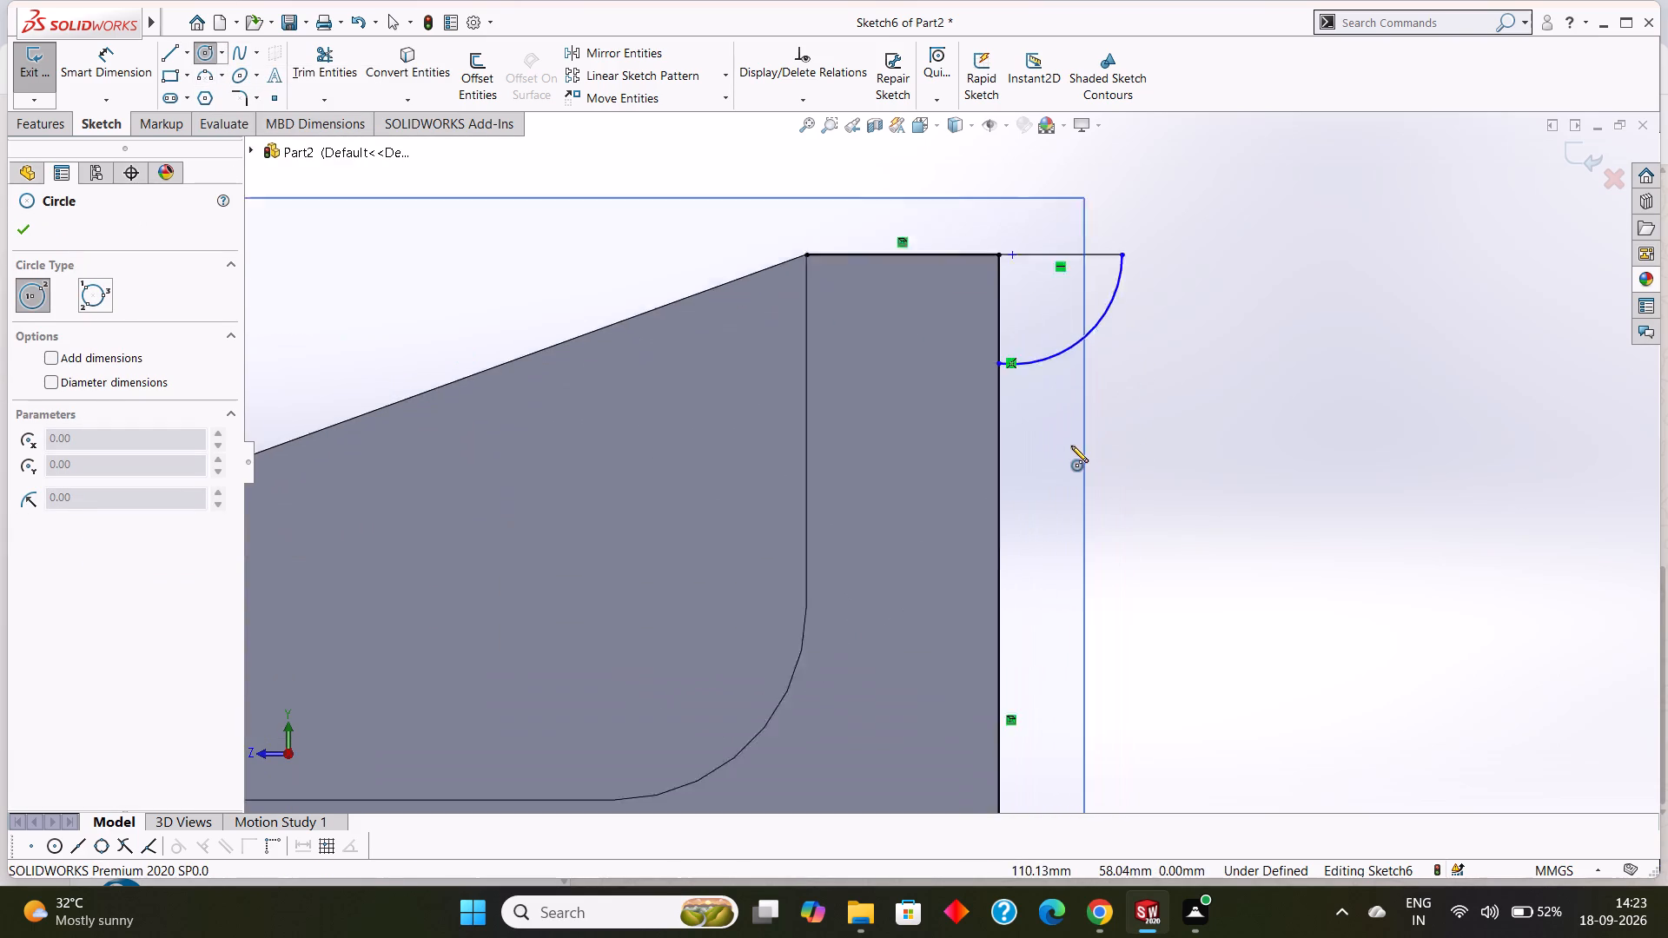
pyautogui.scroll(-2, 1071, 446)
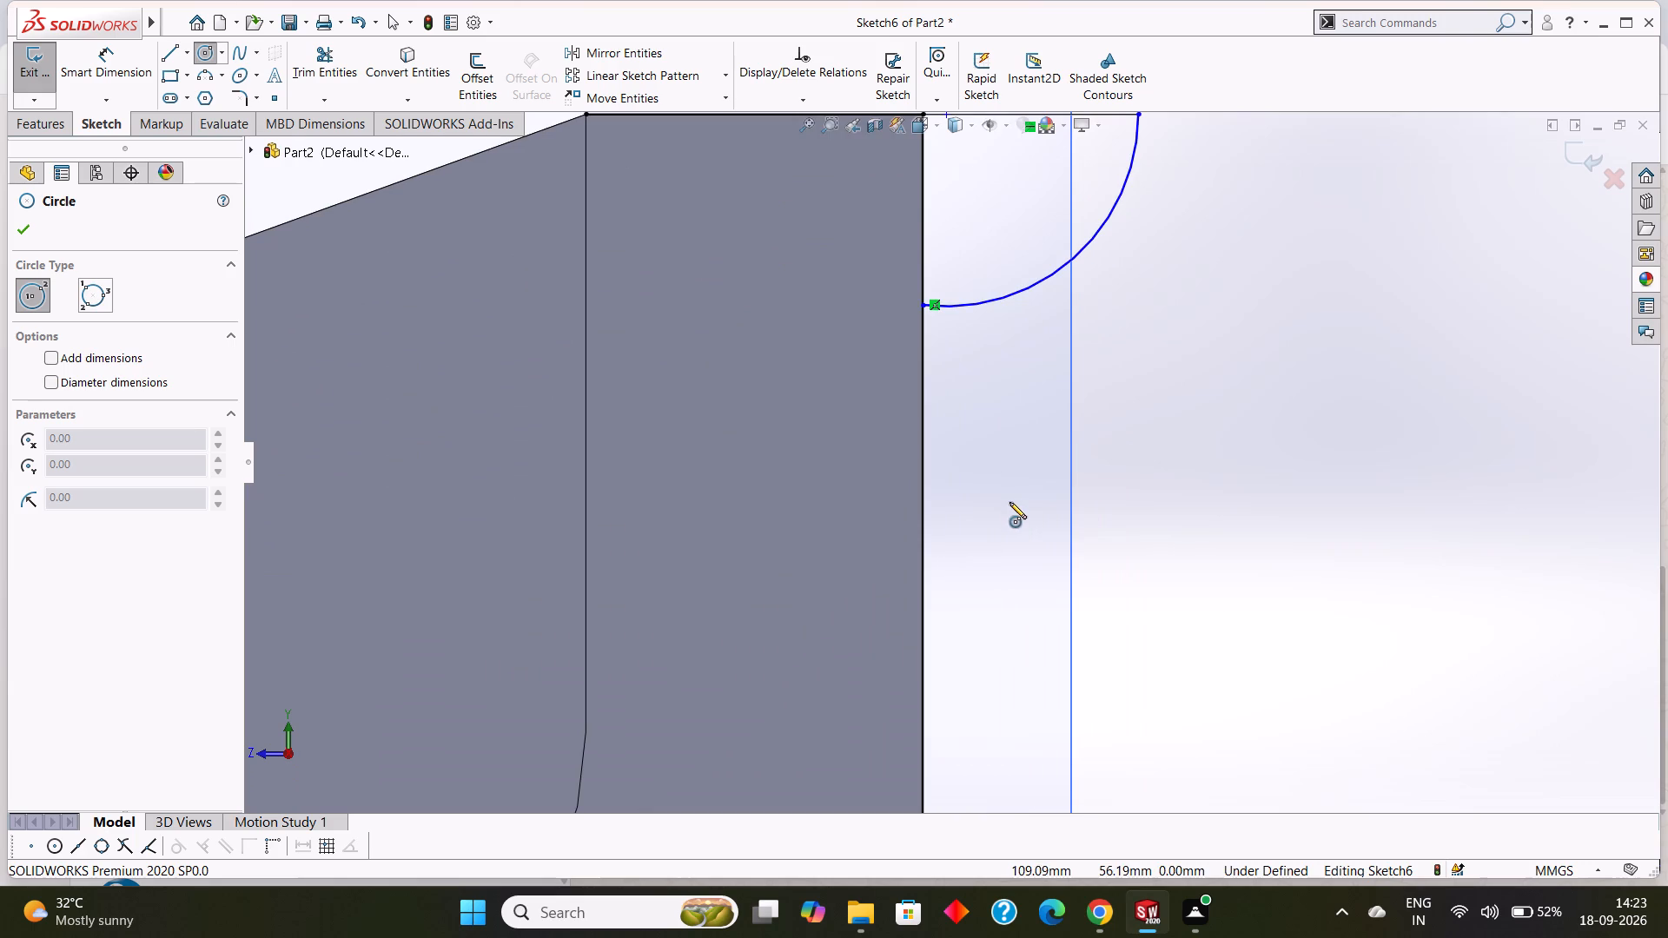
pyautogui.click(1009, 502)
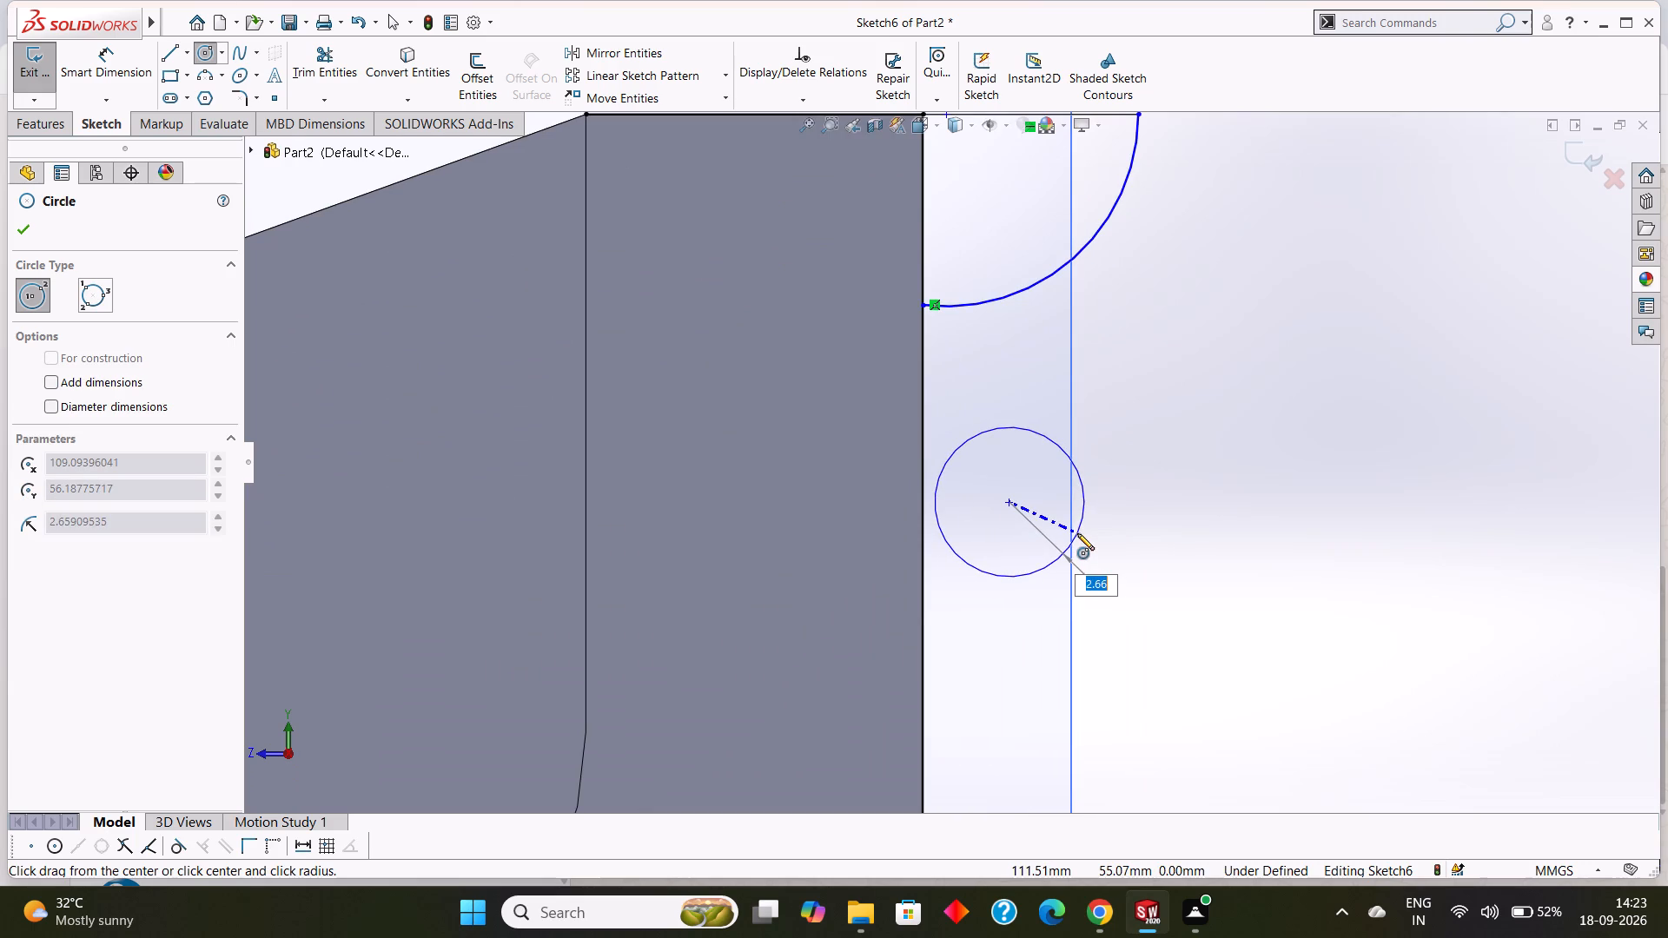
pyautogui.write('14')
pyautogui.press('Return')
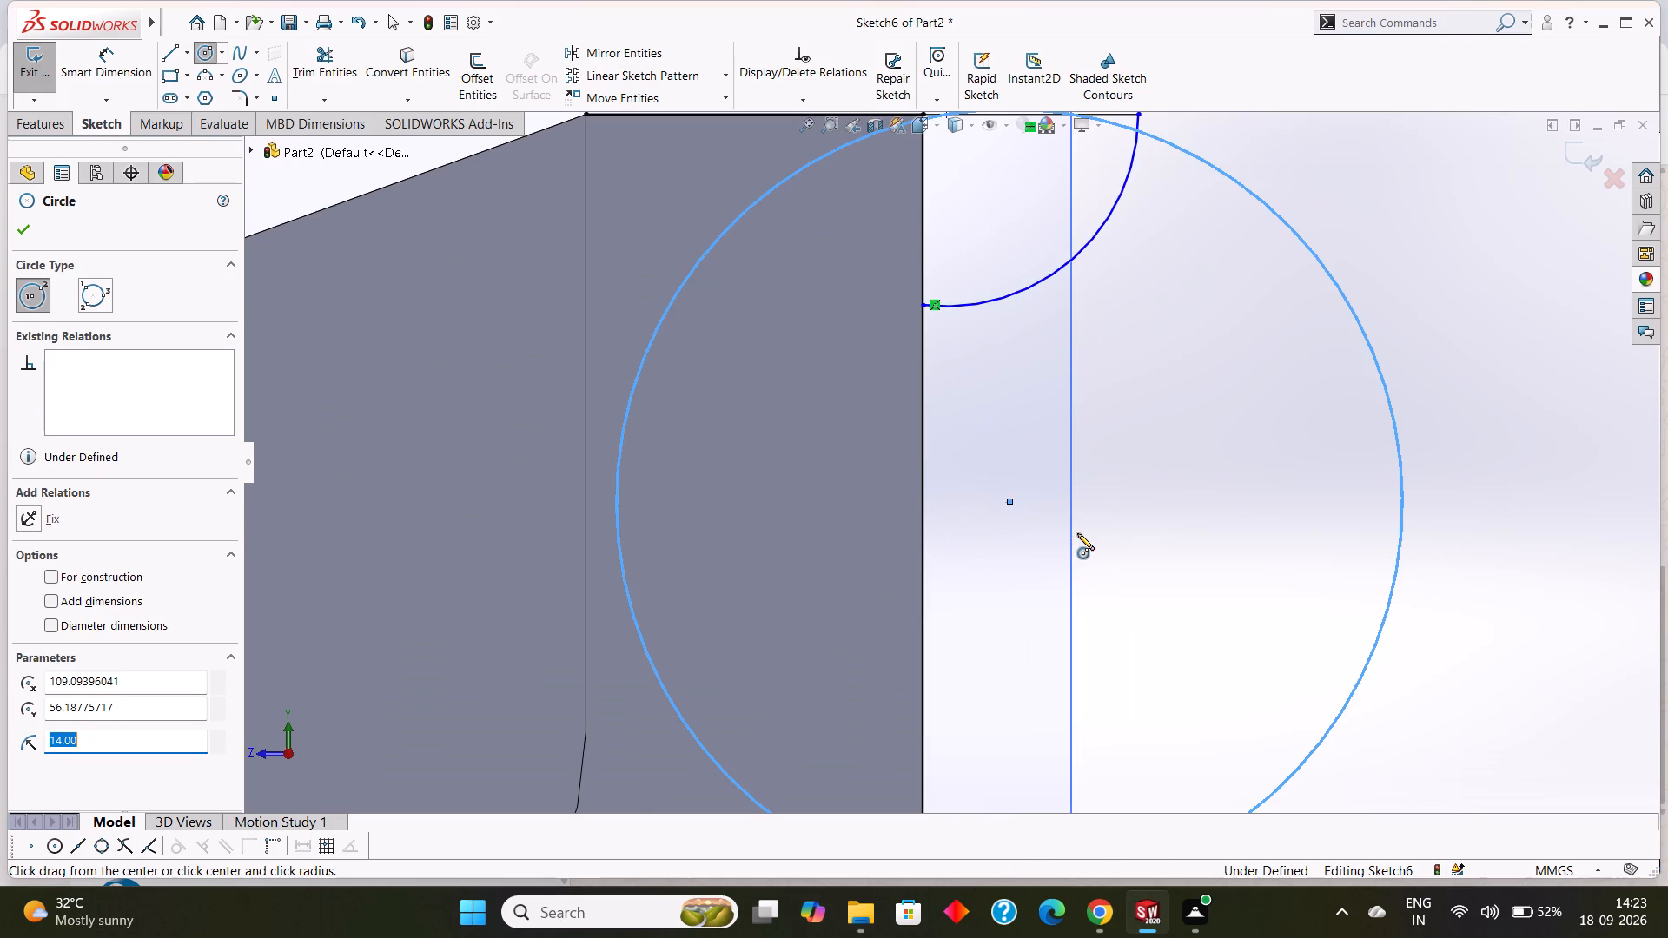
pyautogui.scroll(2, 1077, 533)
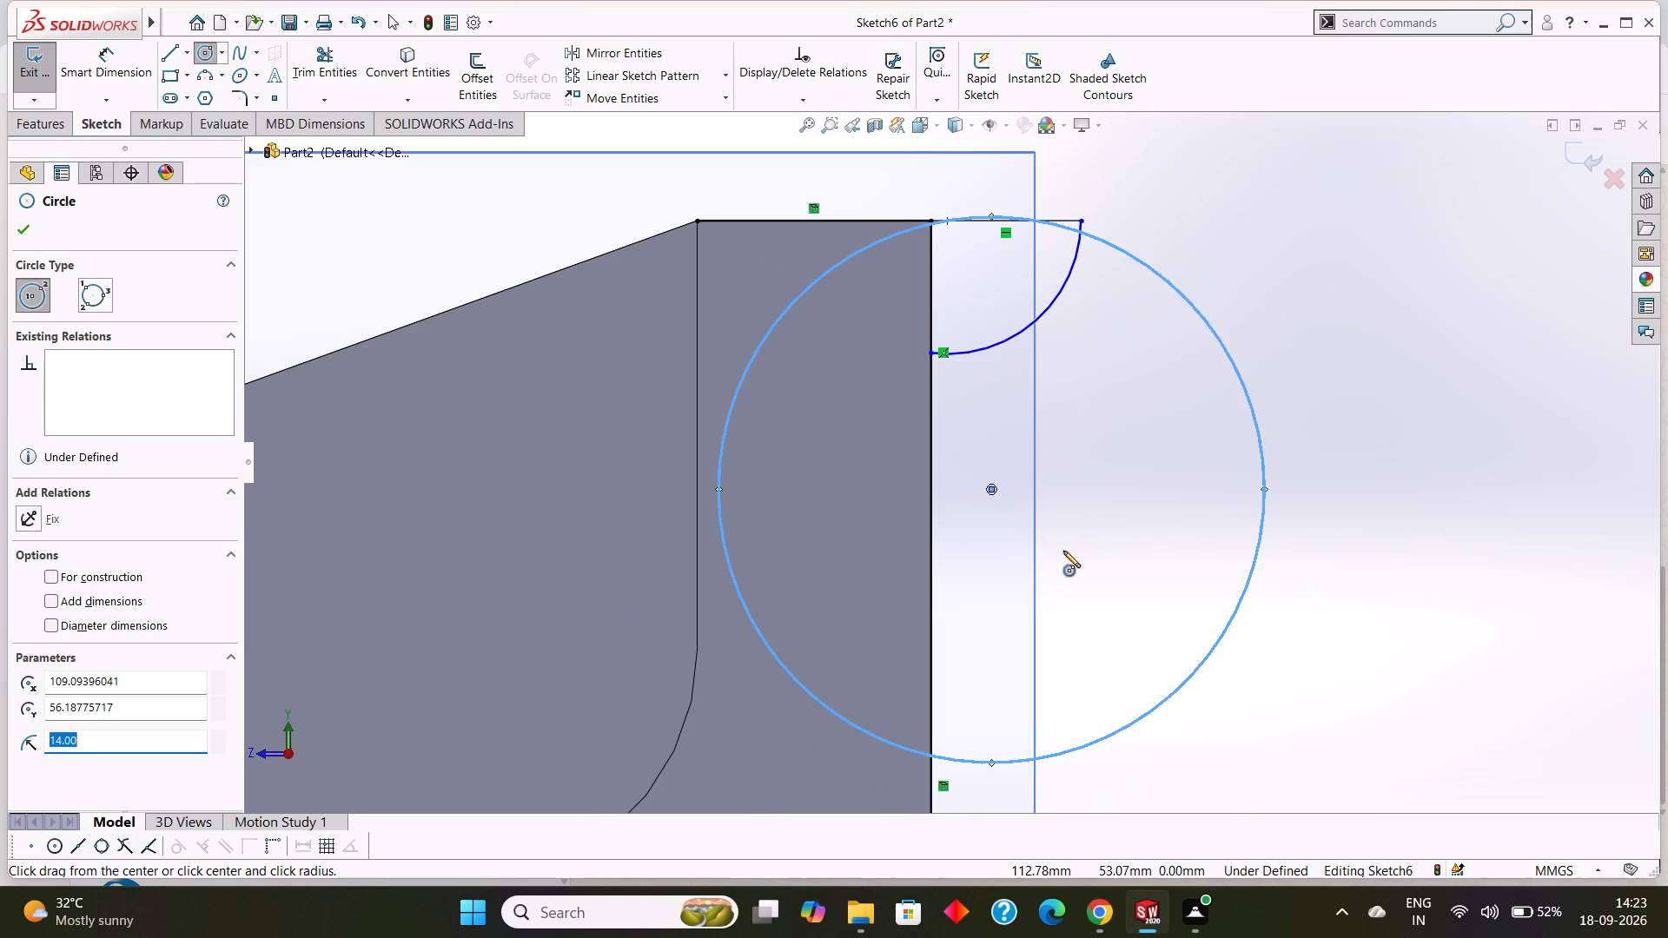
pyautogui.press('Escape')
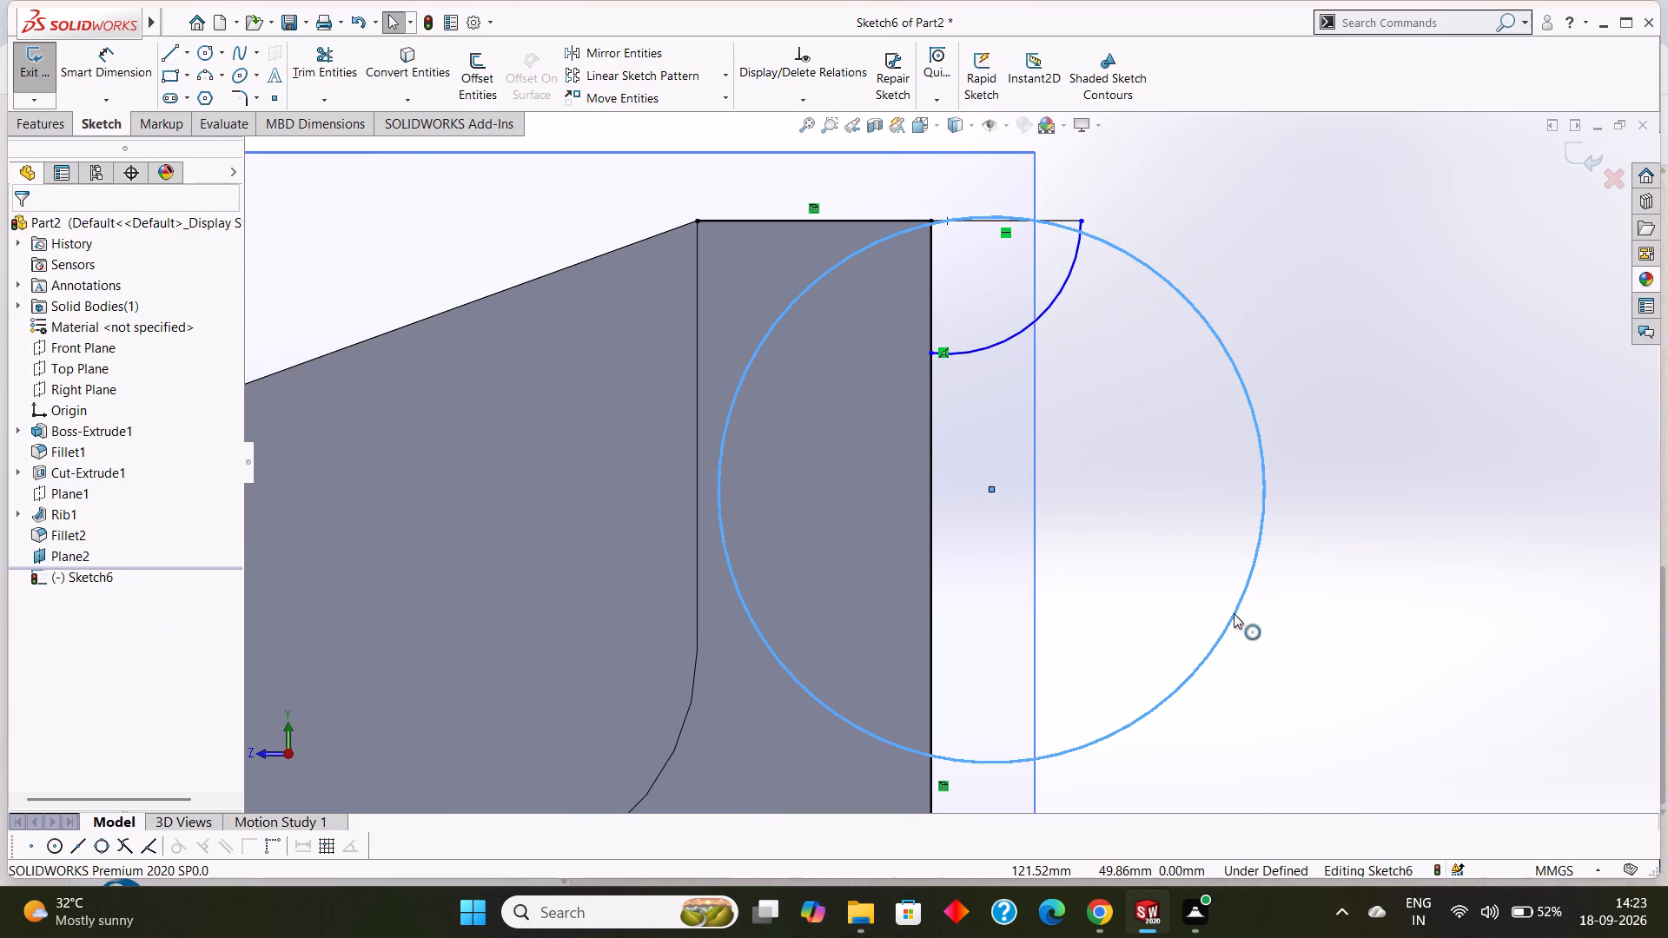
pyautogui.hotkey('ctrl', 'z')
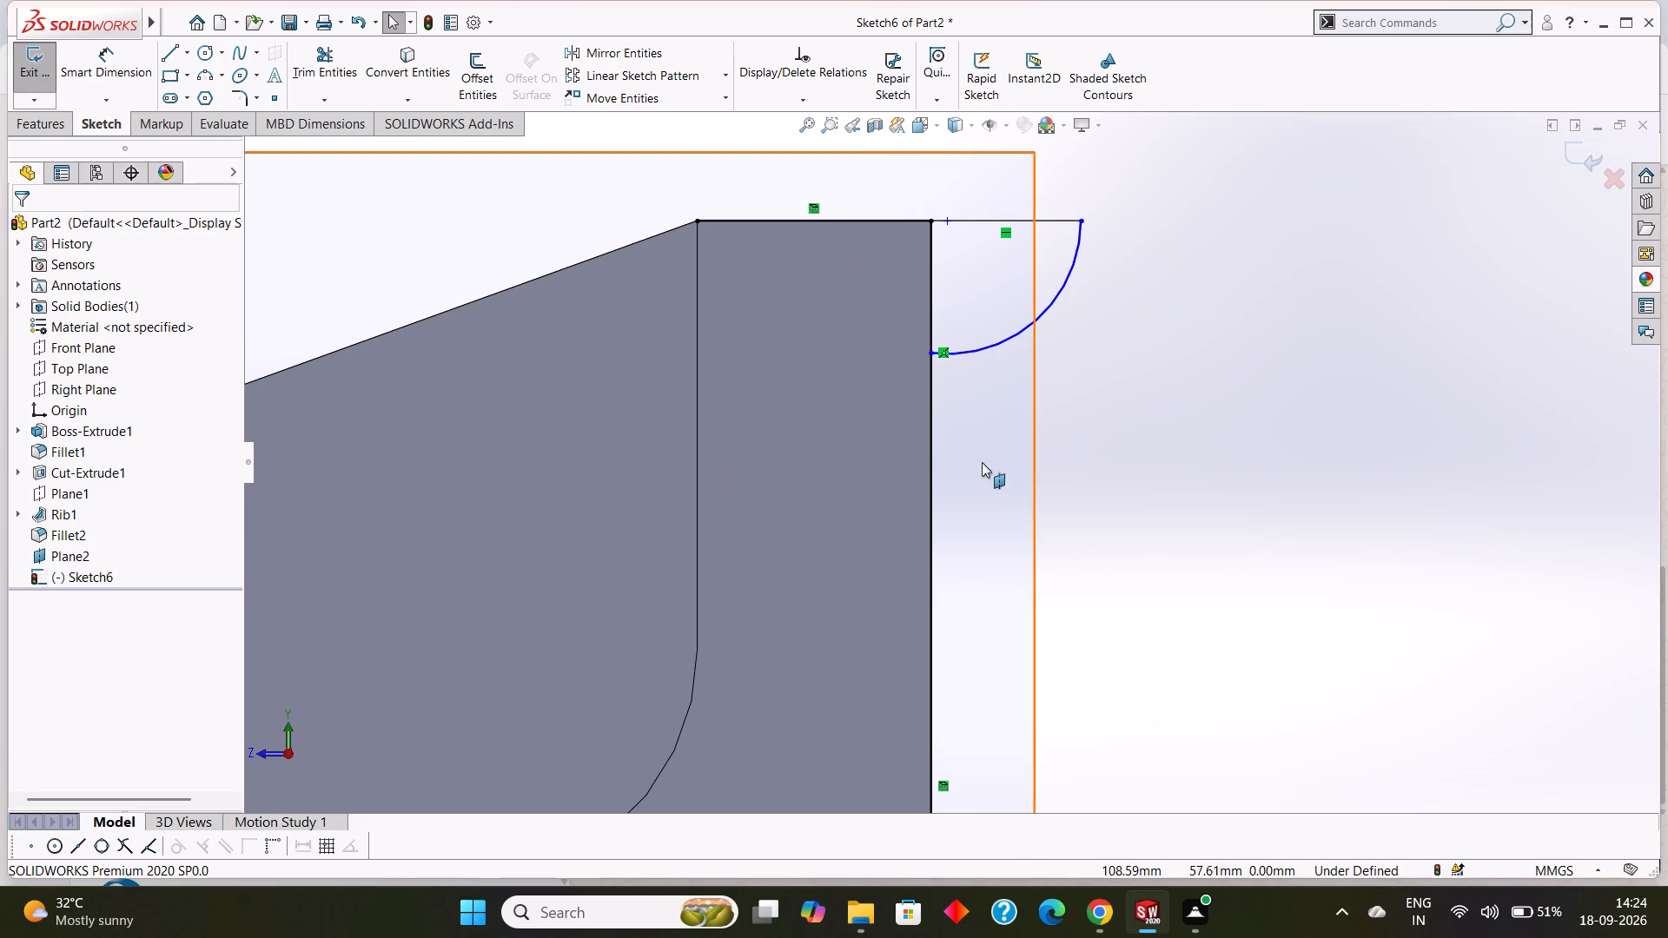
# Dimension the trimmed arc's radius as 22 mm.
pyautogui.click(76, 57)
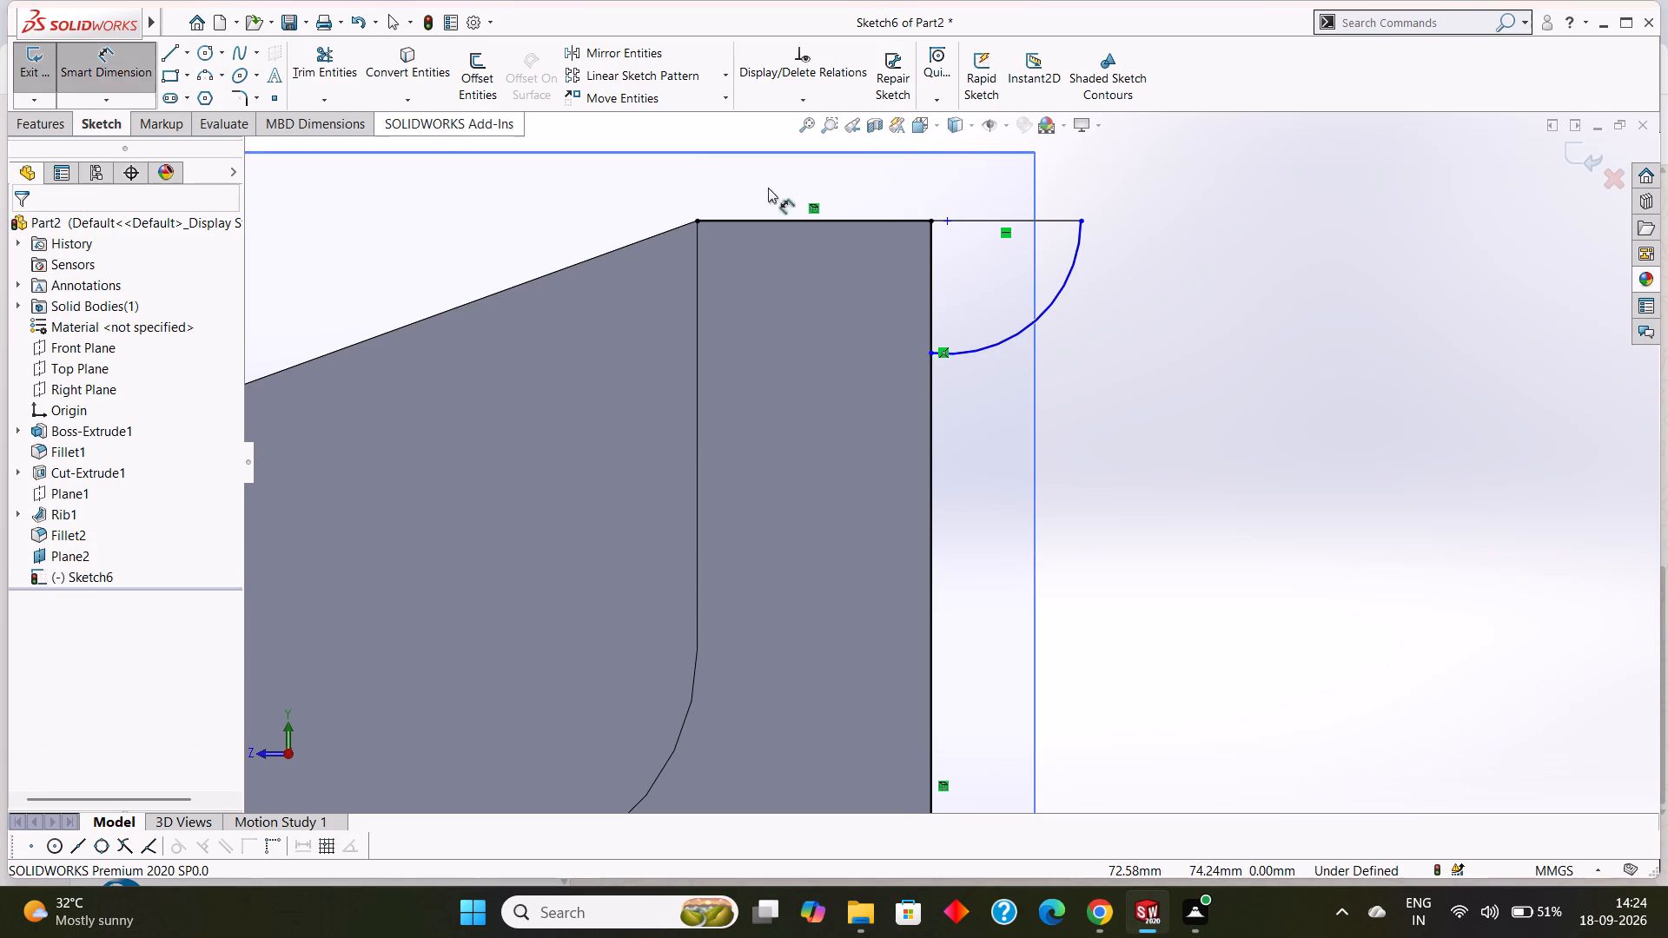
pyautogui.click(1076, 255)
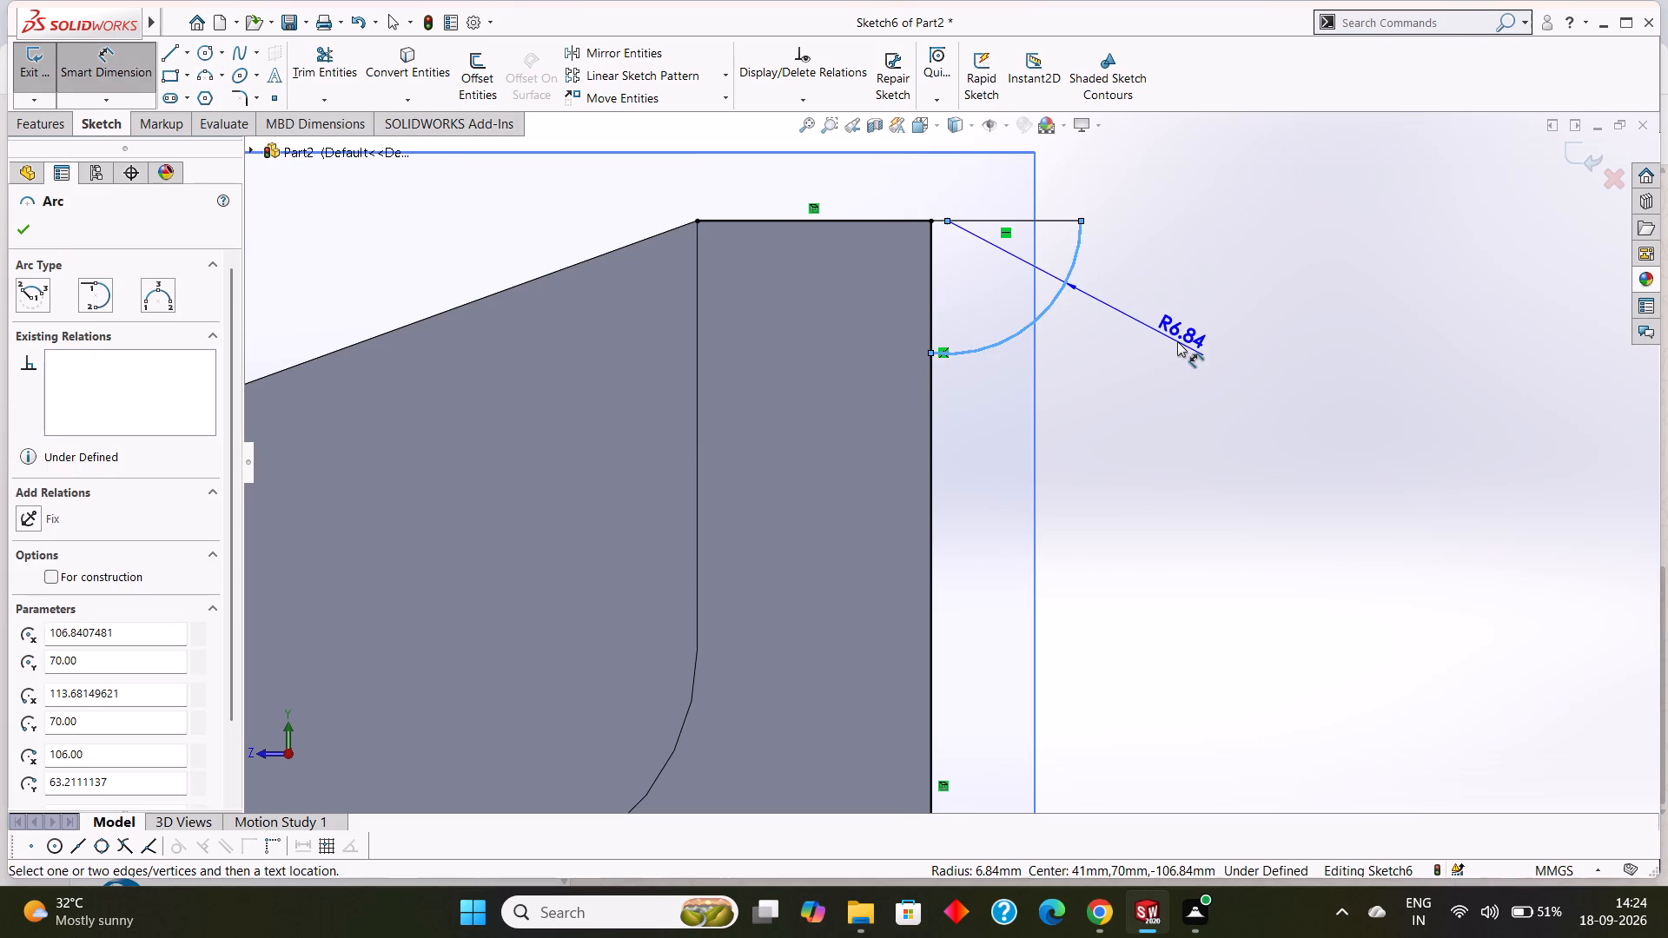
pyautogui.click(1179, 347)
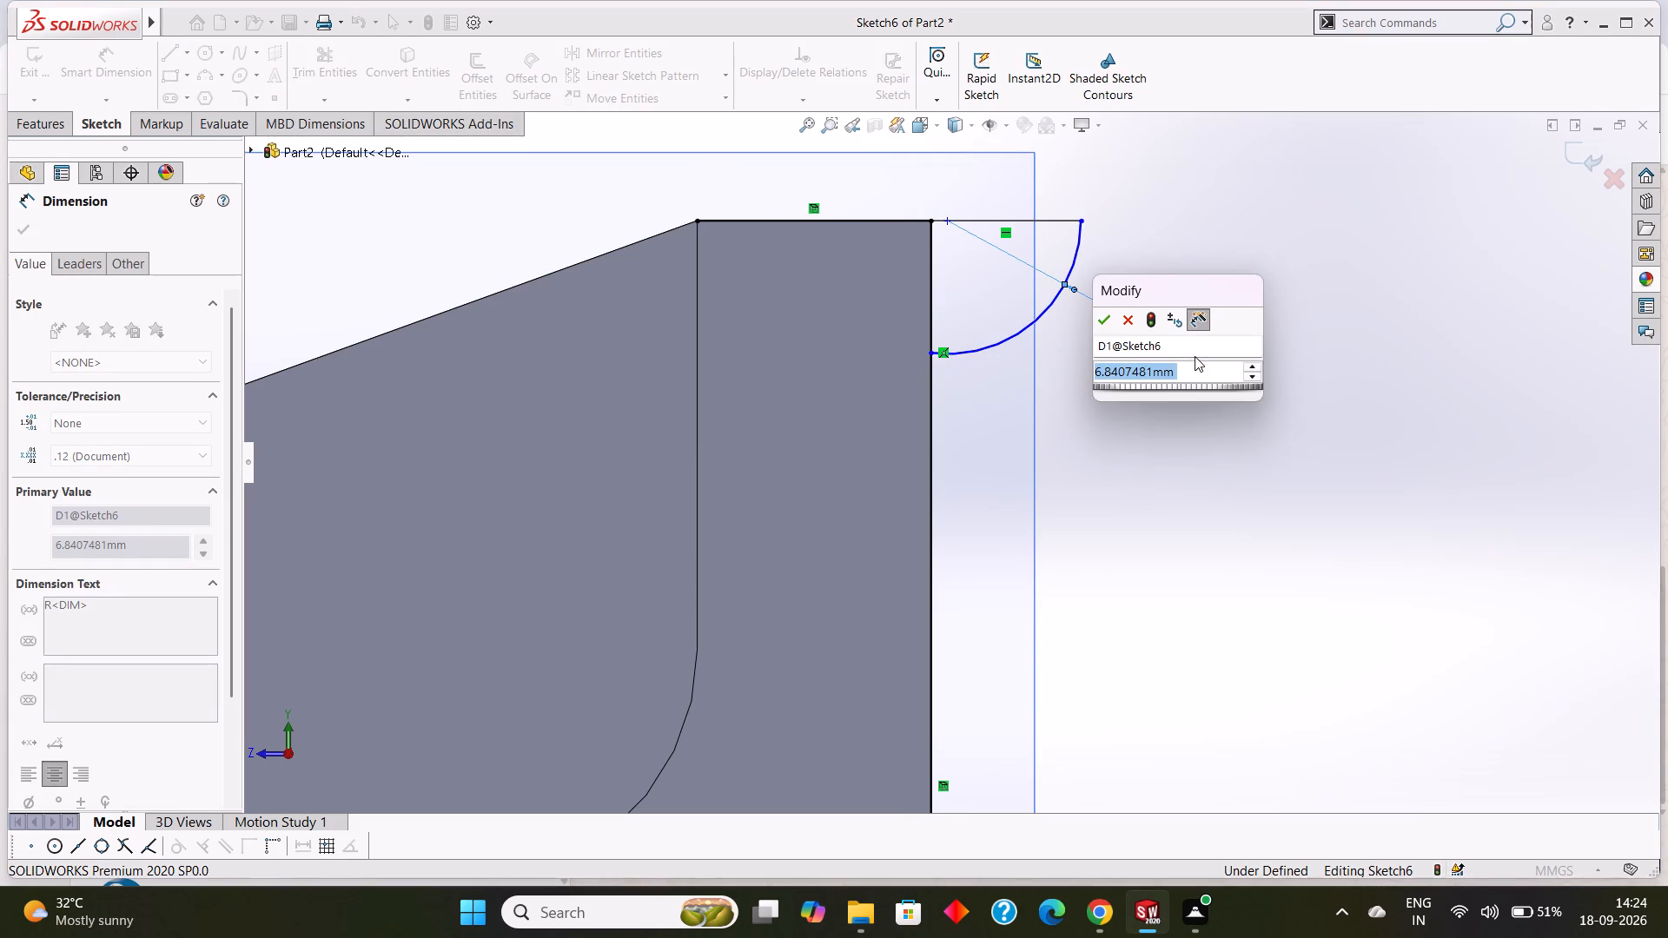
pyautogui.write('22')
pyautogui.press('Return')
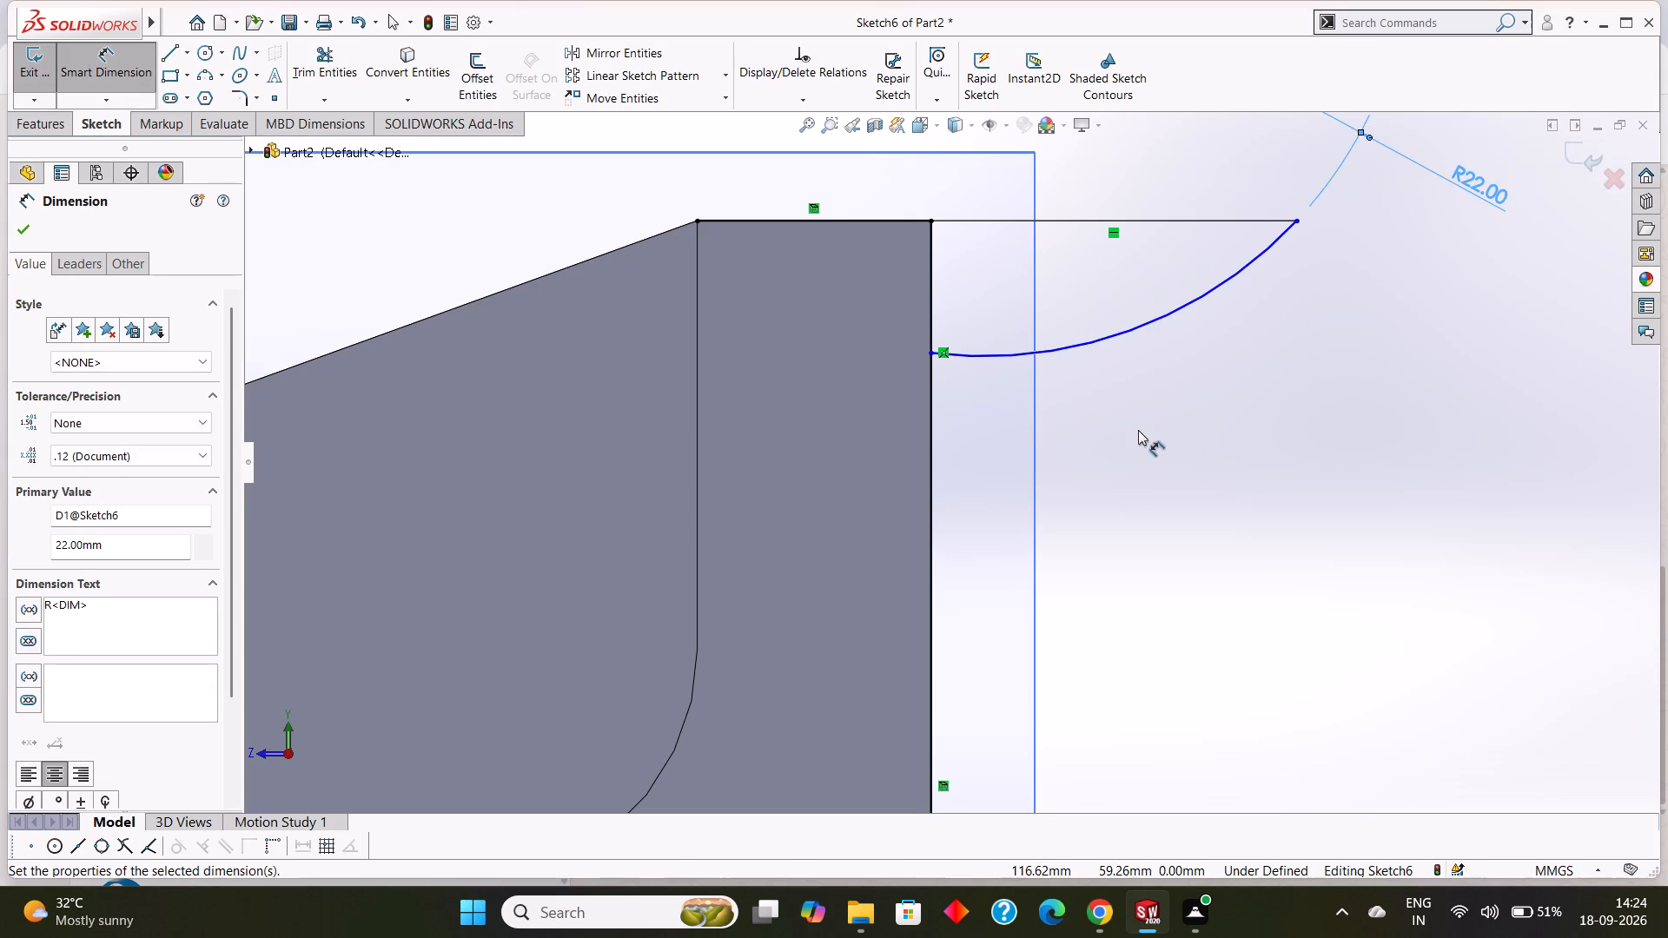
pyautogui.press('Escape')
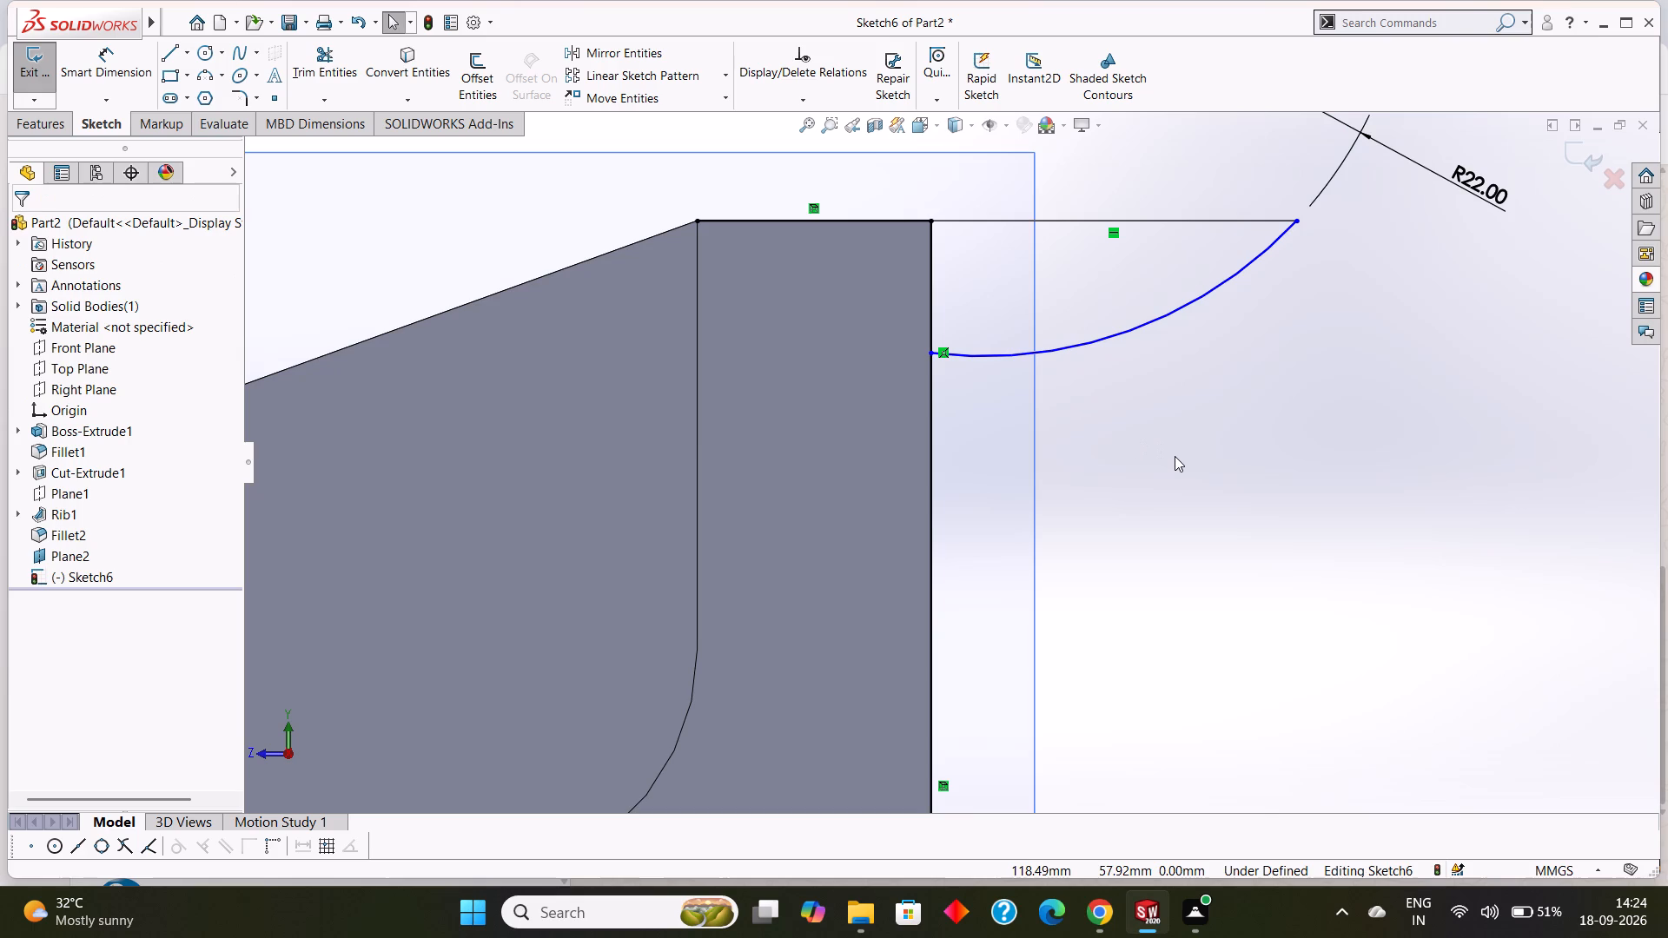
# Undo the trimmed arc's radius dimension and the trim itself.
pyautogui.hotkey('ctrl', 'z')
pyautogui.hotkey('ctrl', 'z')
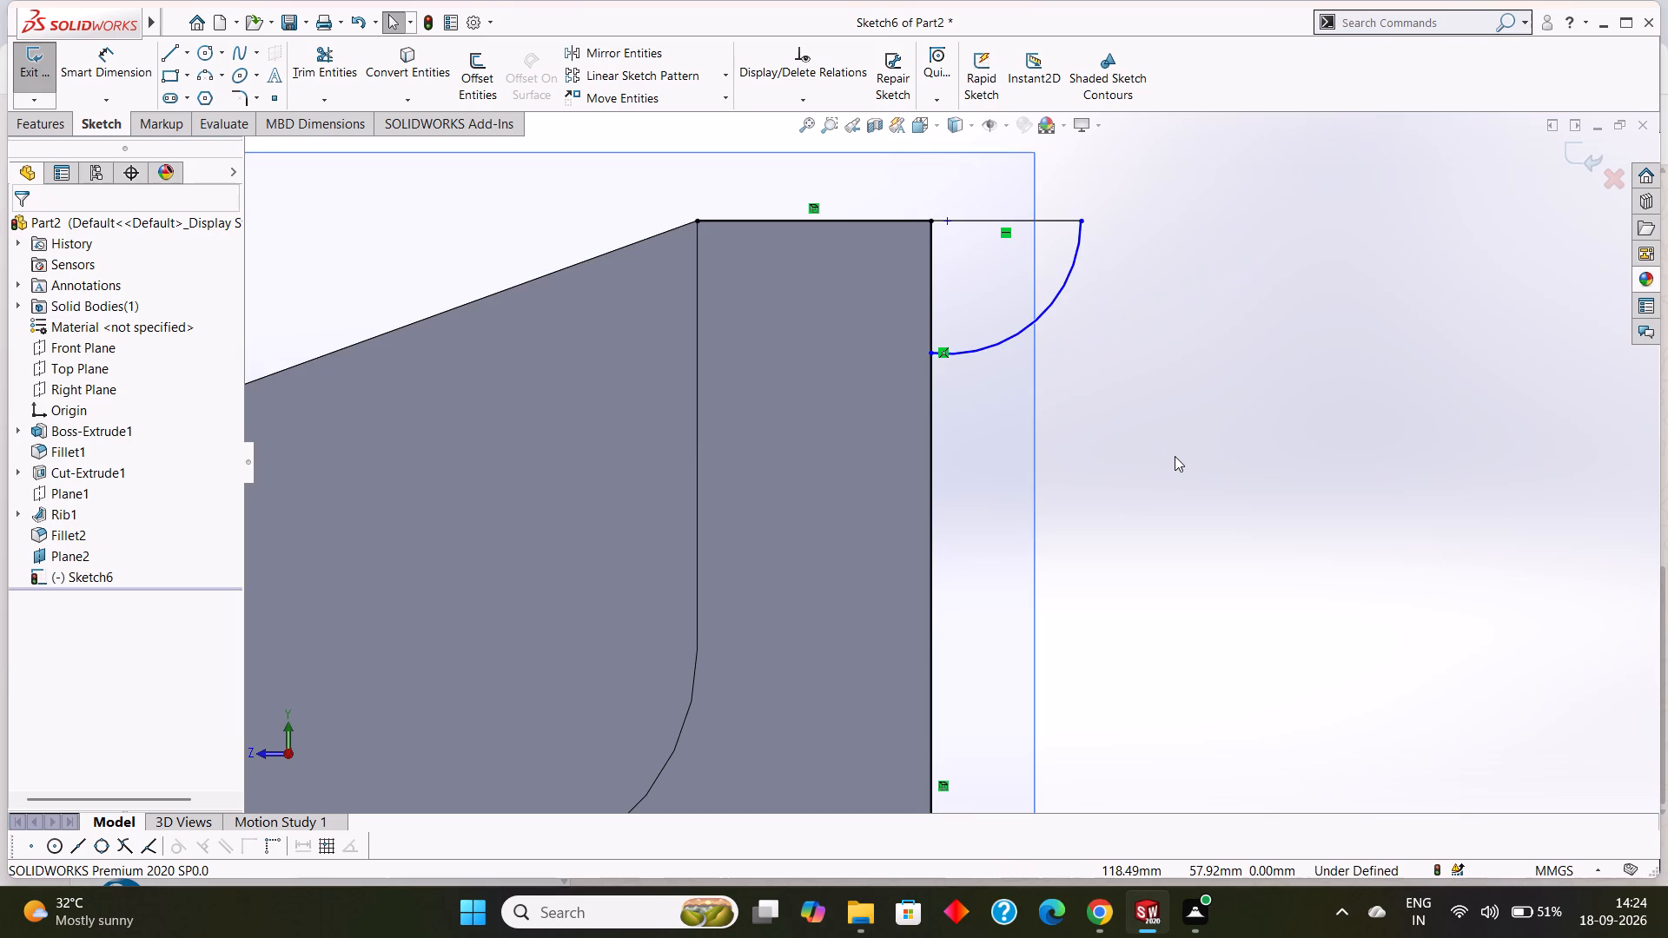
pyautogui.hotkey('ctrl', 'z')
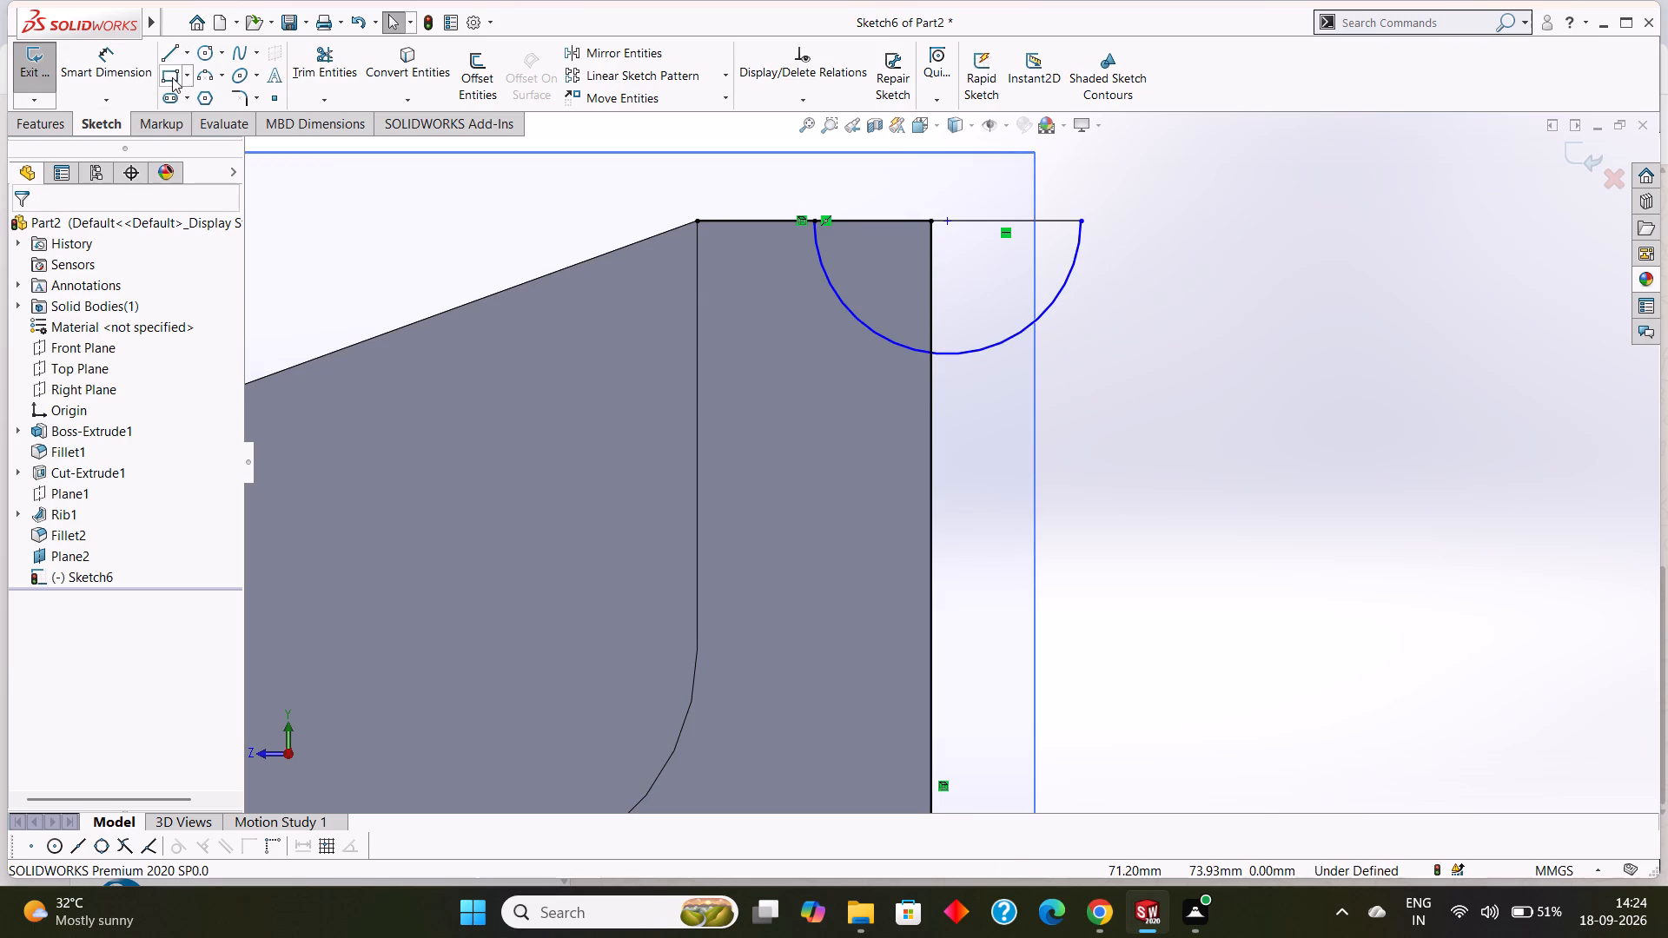
# Dimension the full semicircular arc at the upright's top with a radius of 22 mm.
pyautogui.click(93, 69)
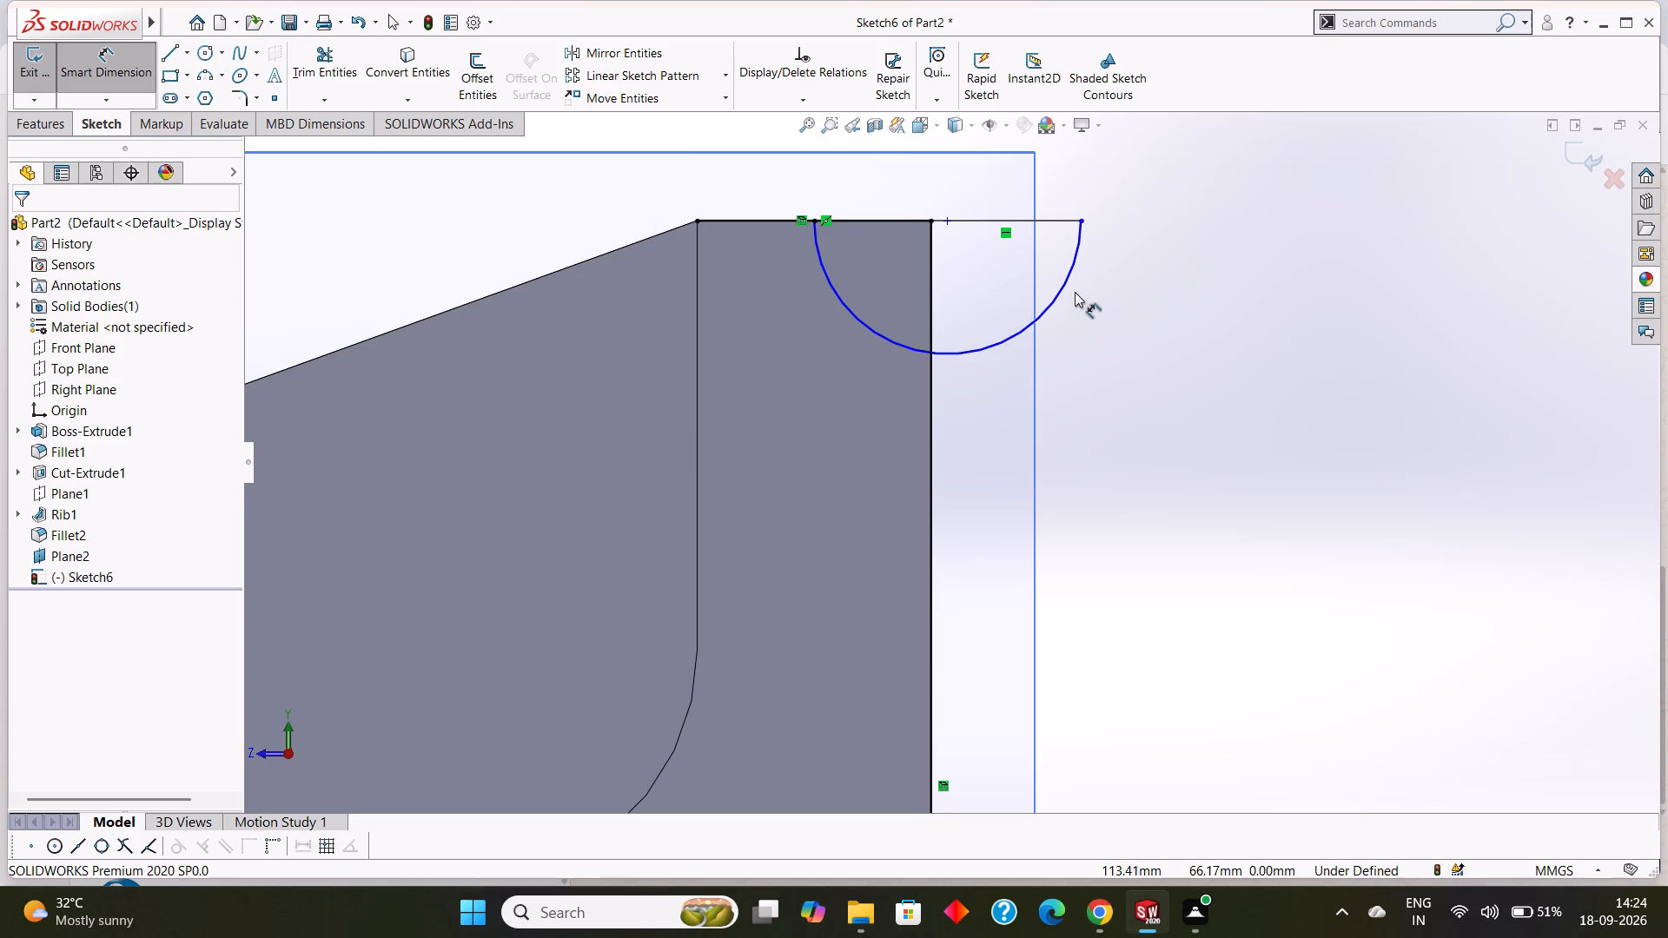
pyautogui.click(1067, 281)
pyautogui.click(1179, 361)
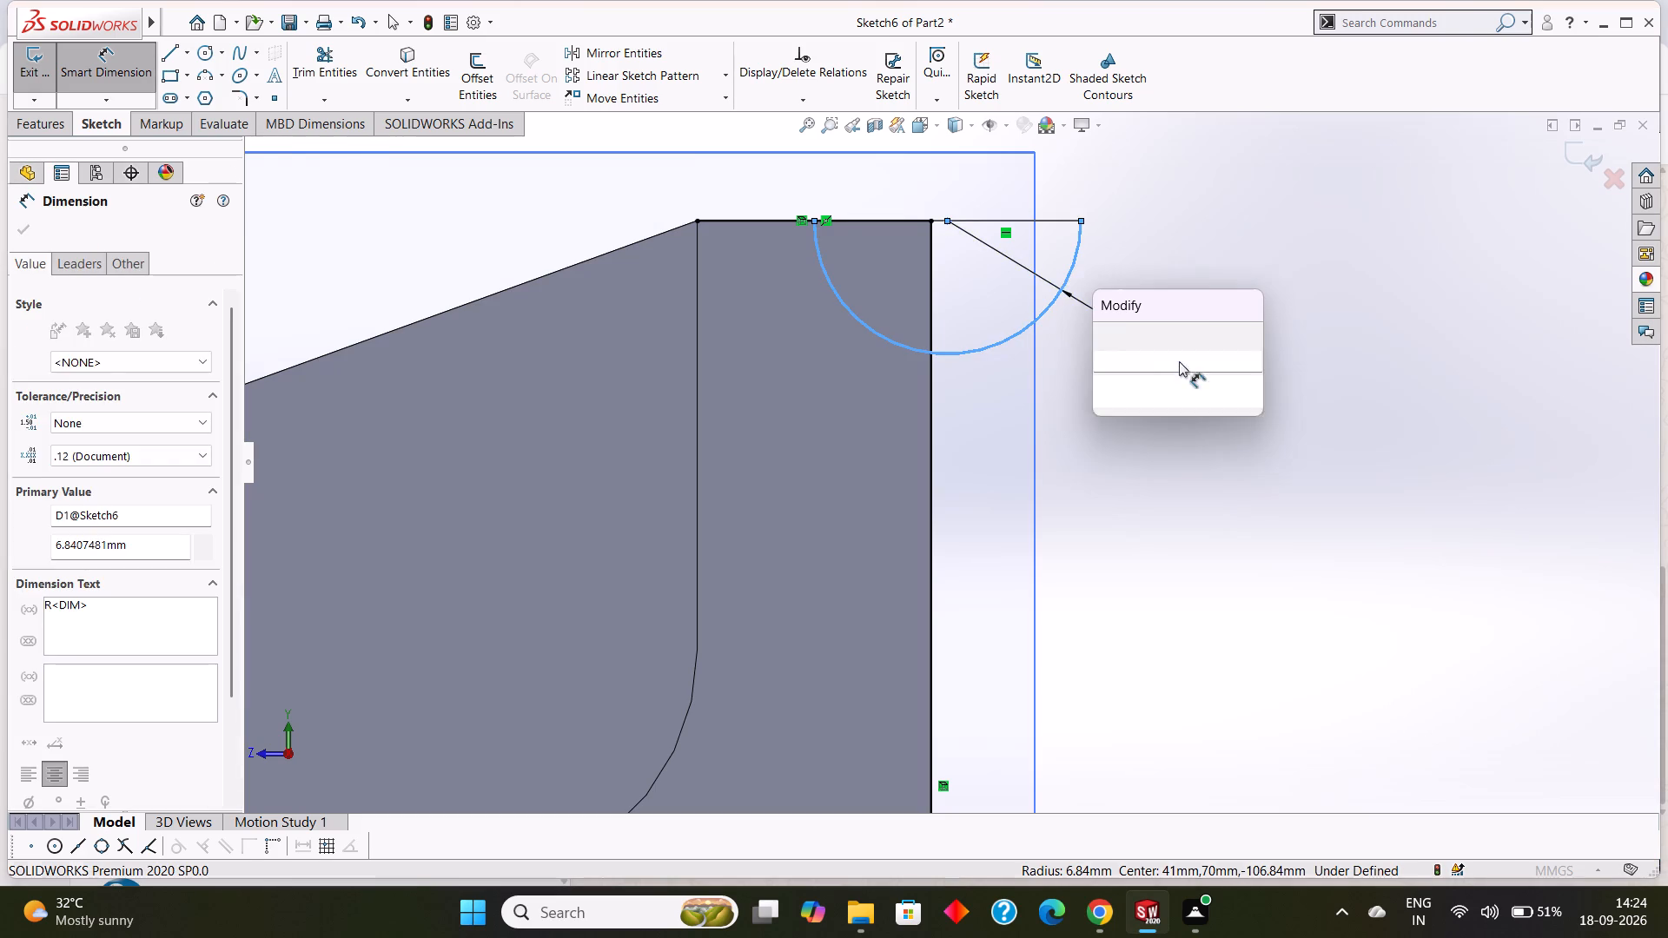
pyautogui.write('22')
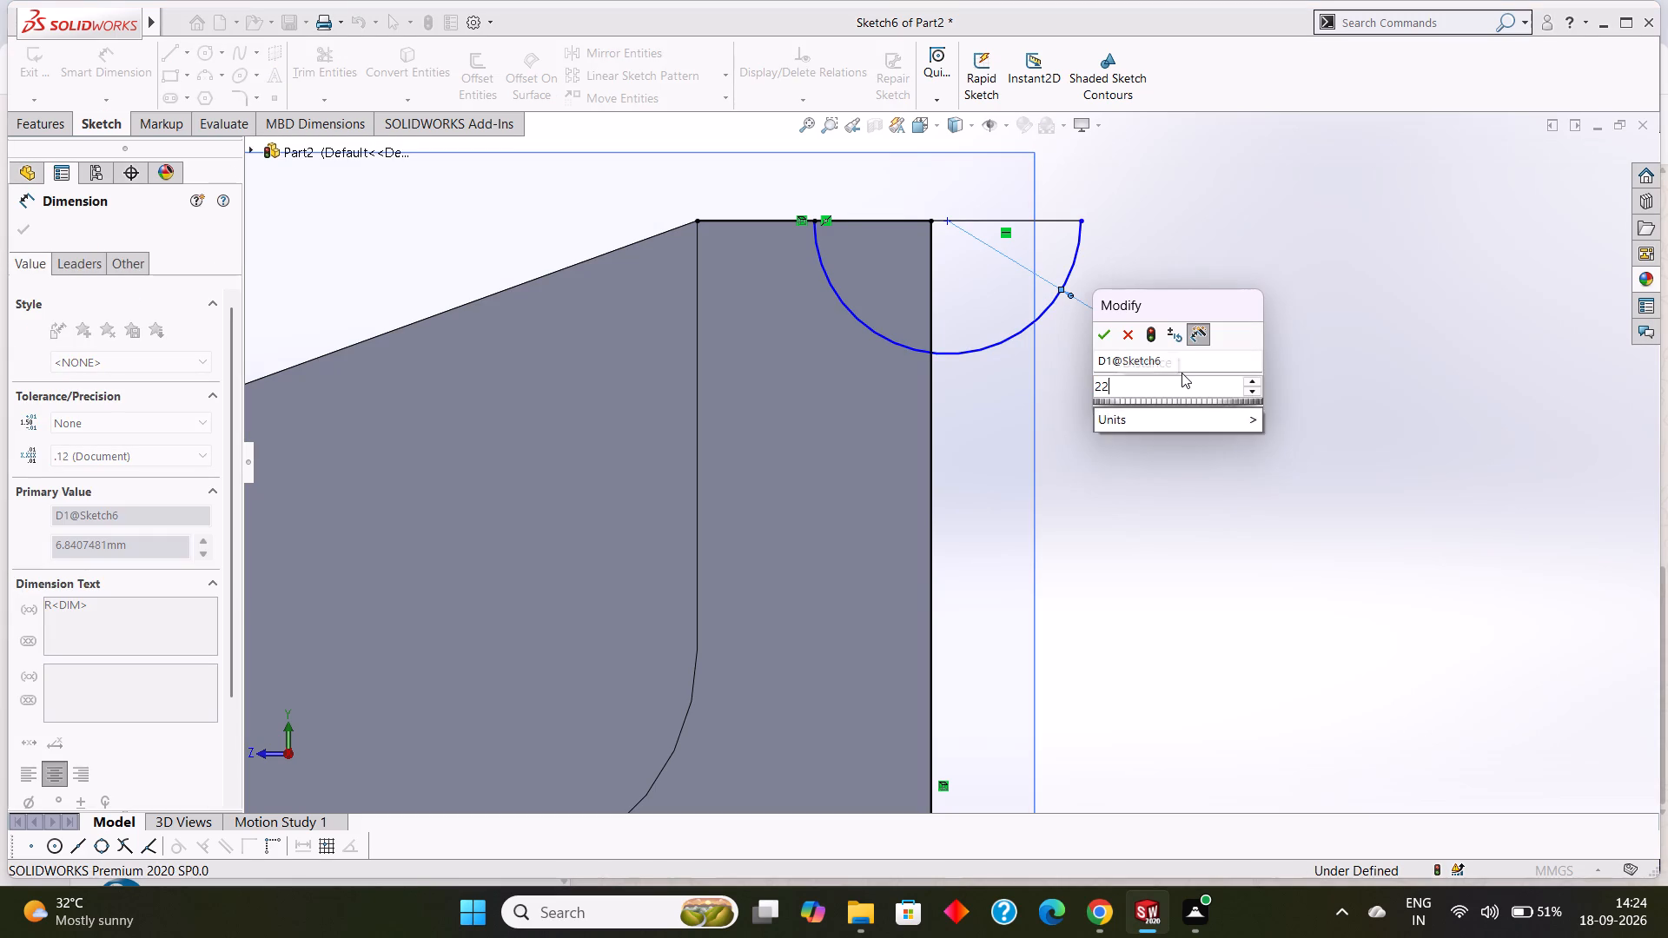
pyautogui.press('Return')
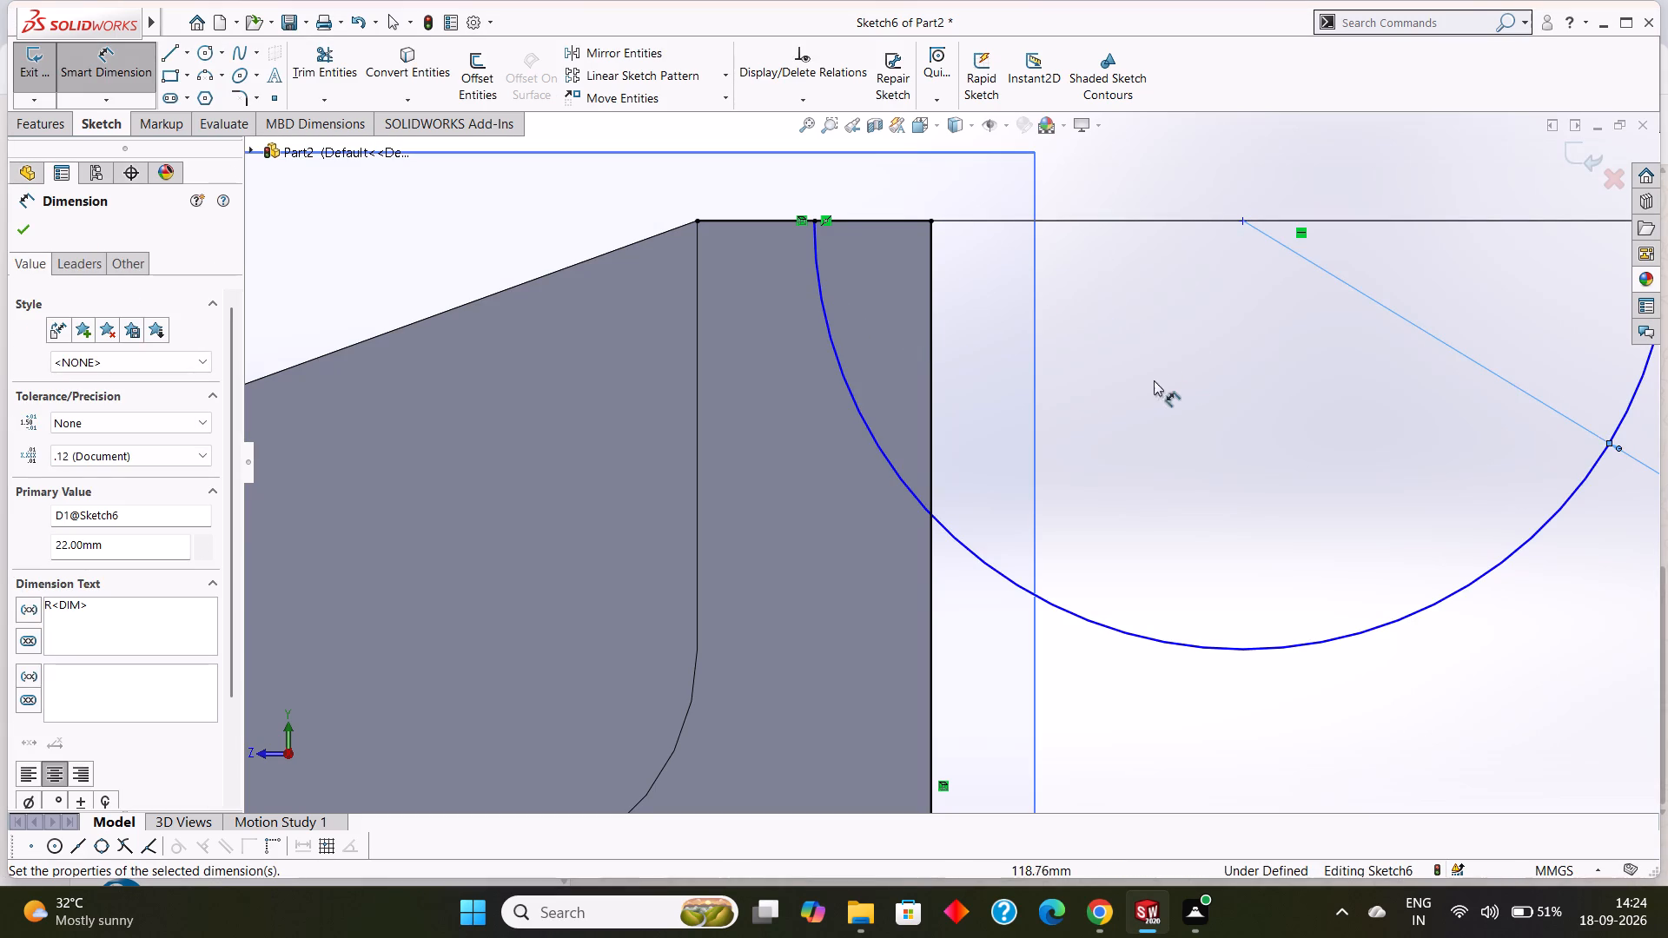
pyautogui.scroll(3, 1188, 454)
pyautogui.scroll(3, 1109, 509)
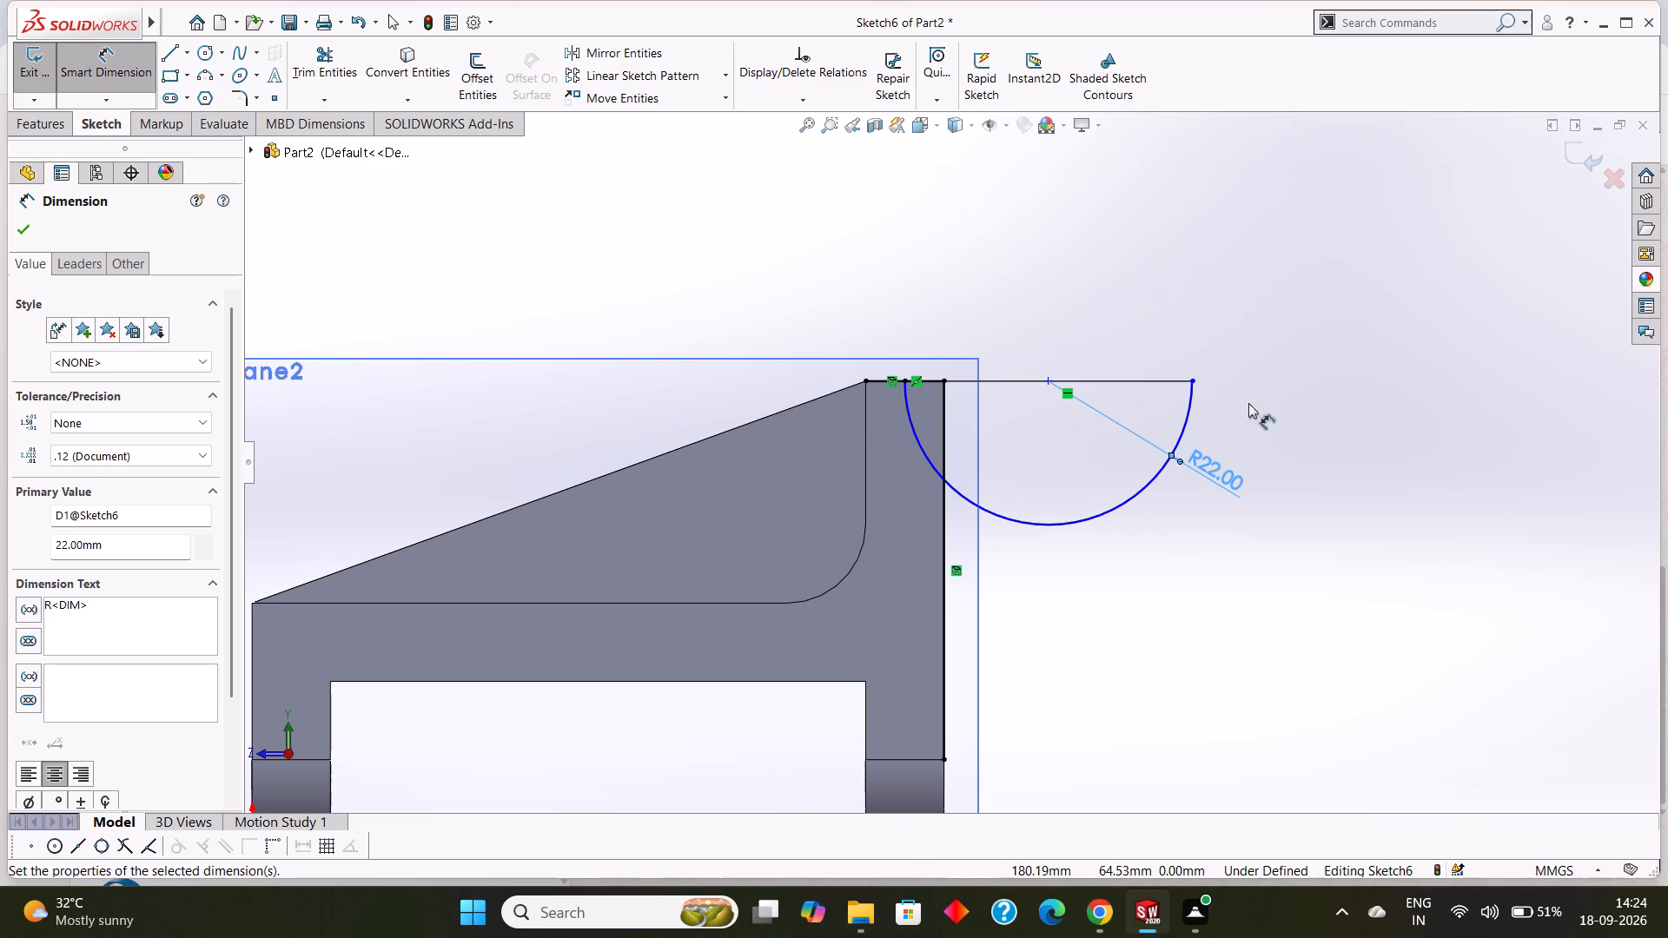
pyautogui.click(17, 232)
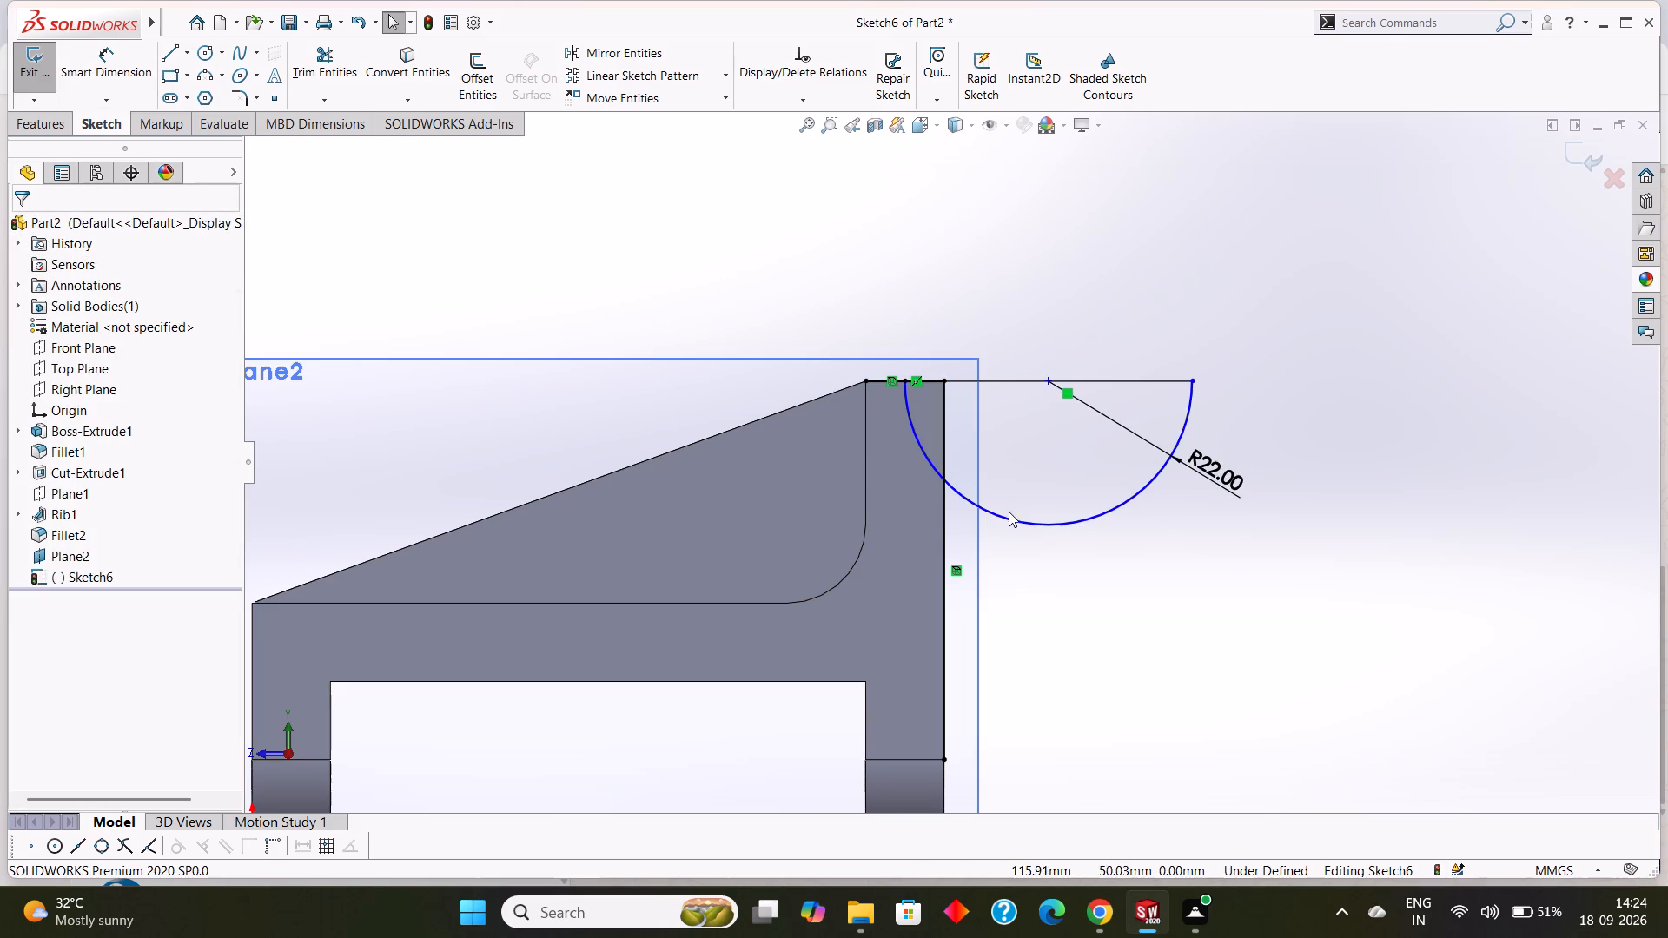
# Sketch a circle of 14 mm radius outside the upright, just below the 22 mm arc.
pyautogui.click(200, 50)
pyautogui.click(1076, 597)
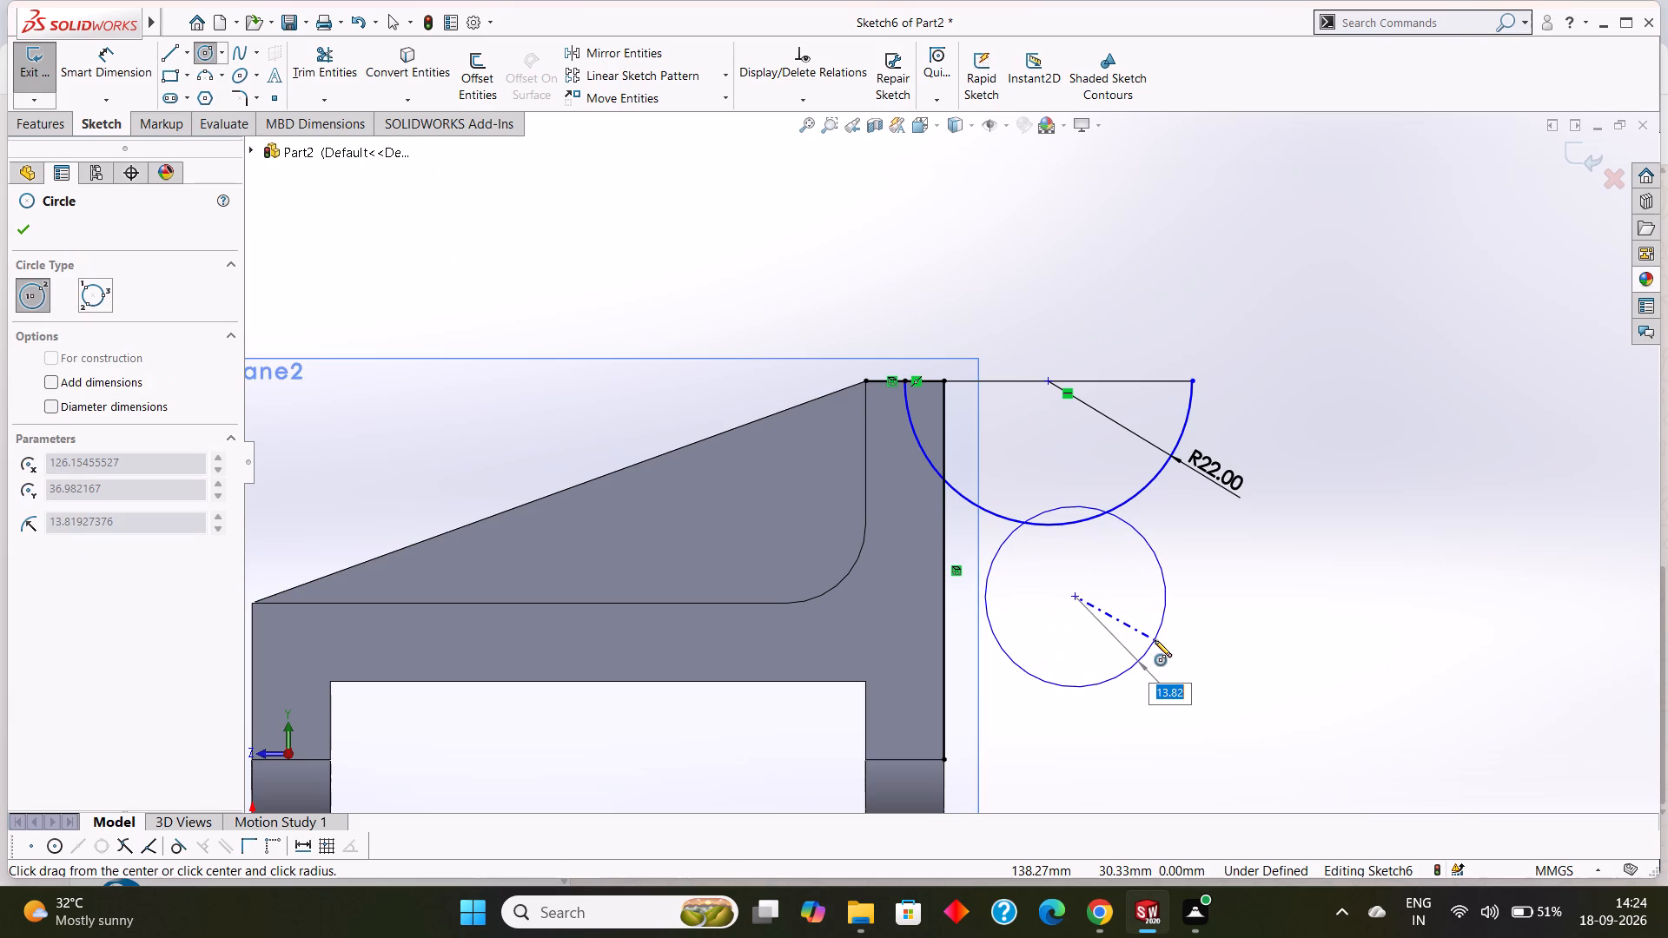
pyautogui.write('14')
pyautogui.press('Return')
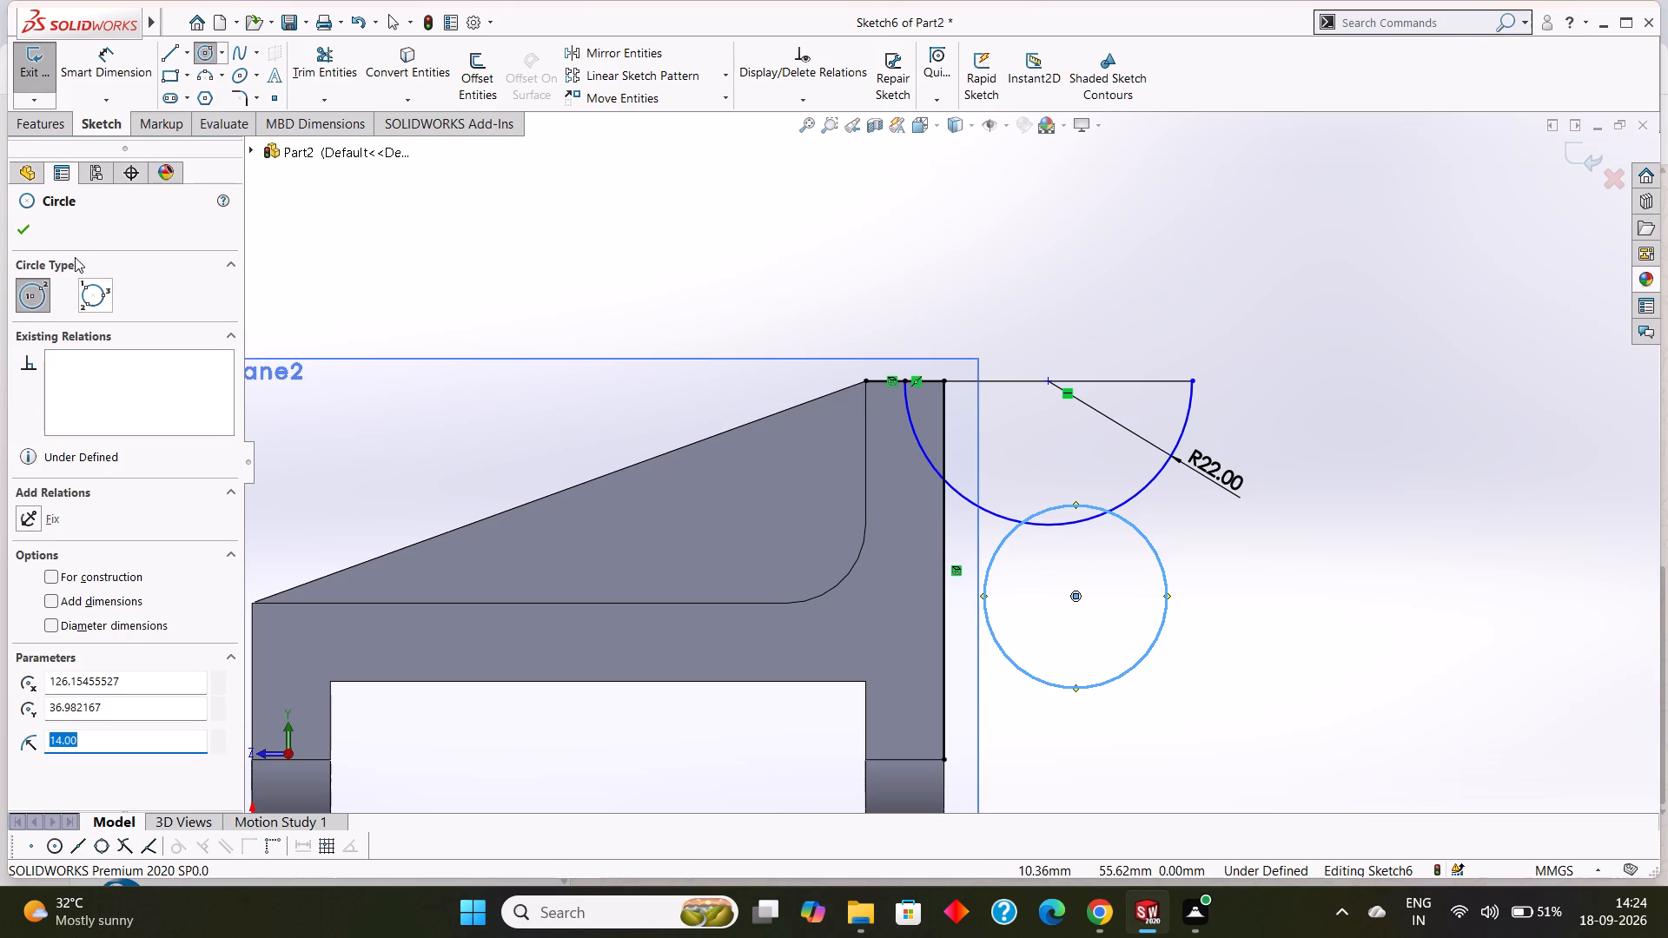
pyautogui.click(23, 231)
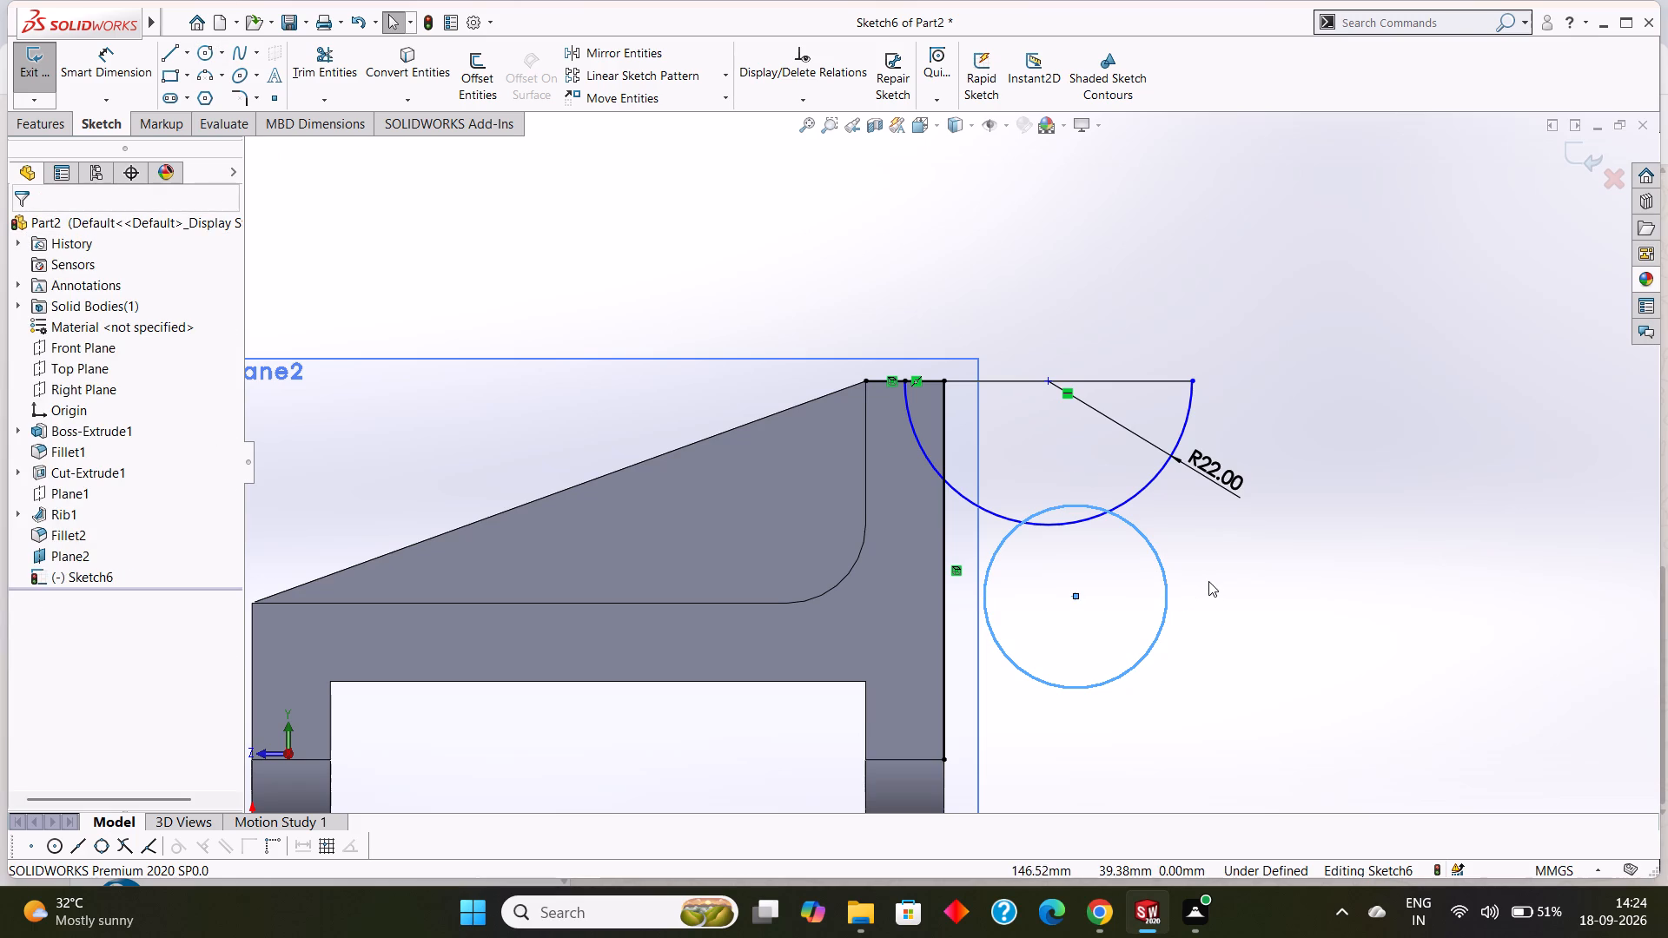
pyautogui.press('Escape')
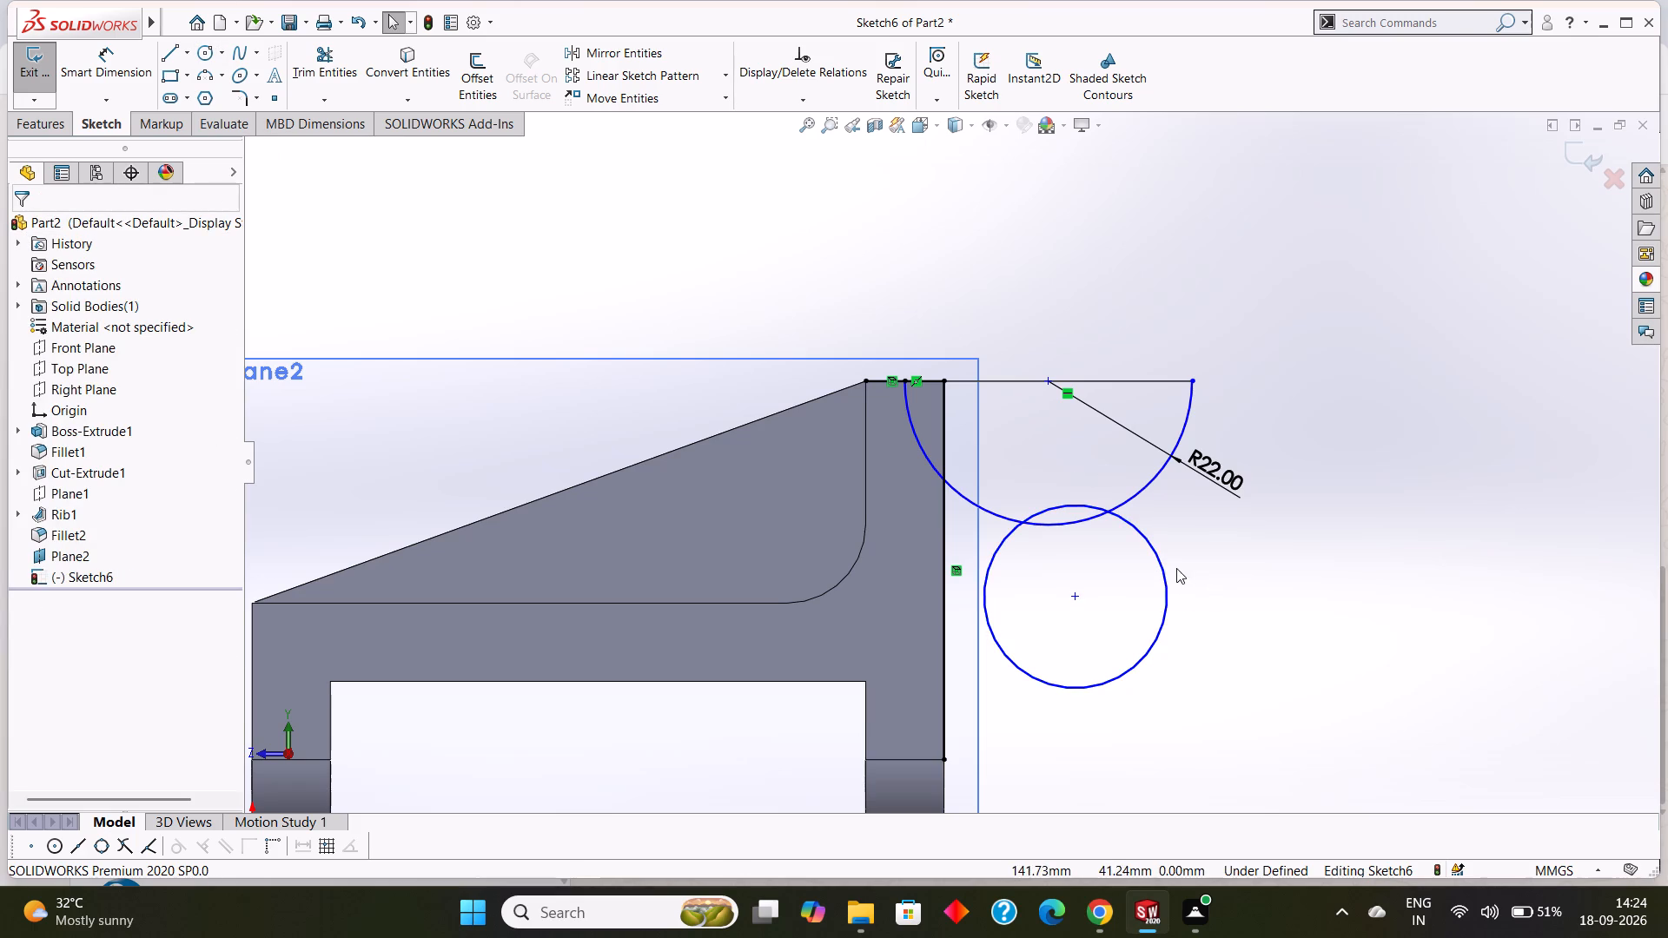
# Add a tangent relation between the 14 mm radius circle and the 22 mm radius arc.
pyautogui.click(1163, 564)
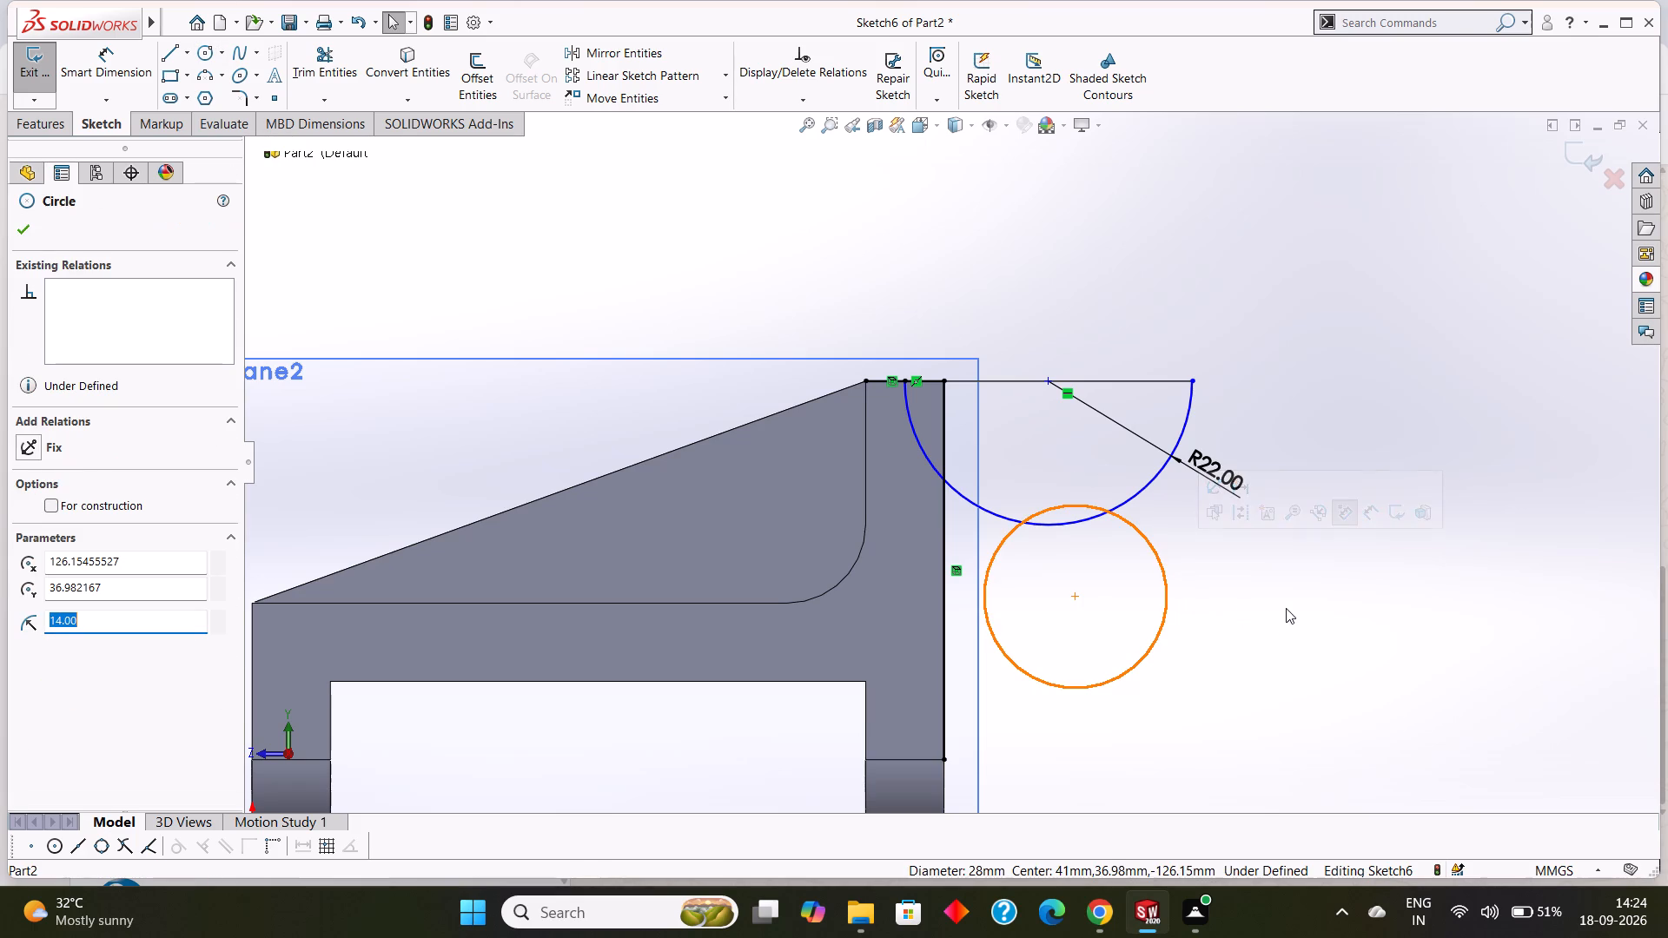
pyautogui.keyDown('ctrl'); pyautogui.click(1151, 477); pyautogui.keyUp('ctrl')
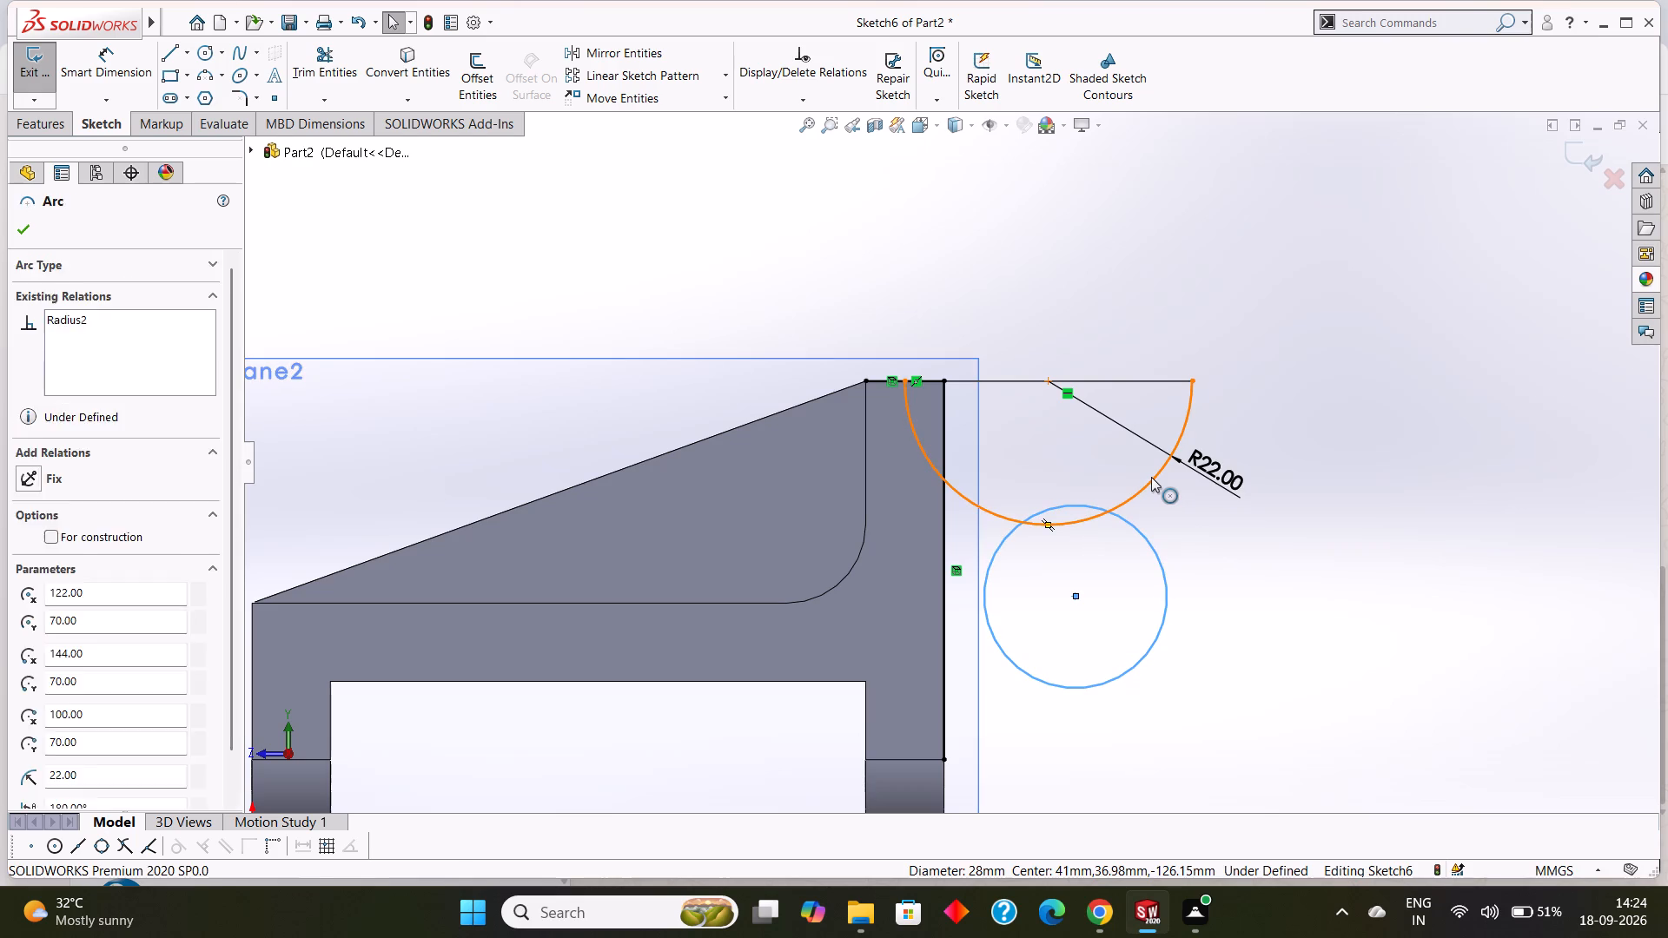
pyautogui.click(83, 561)
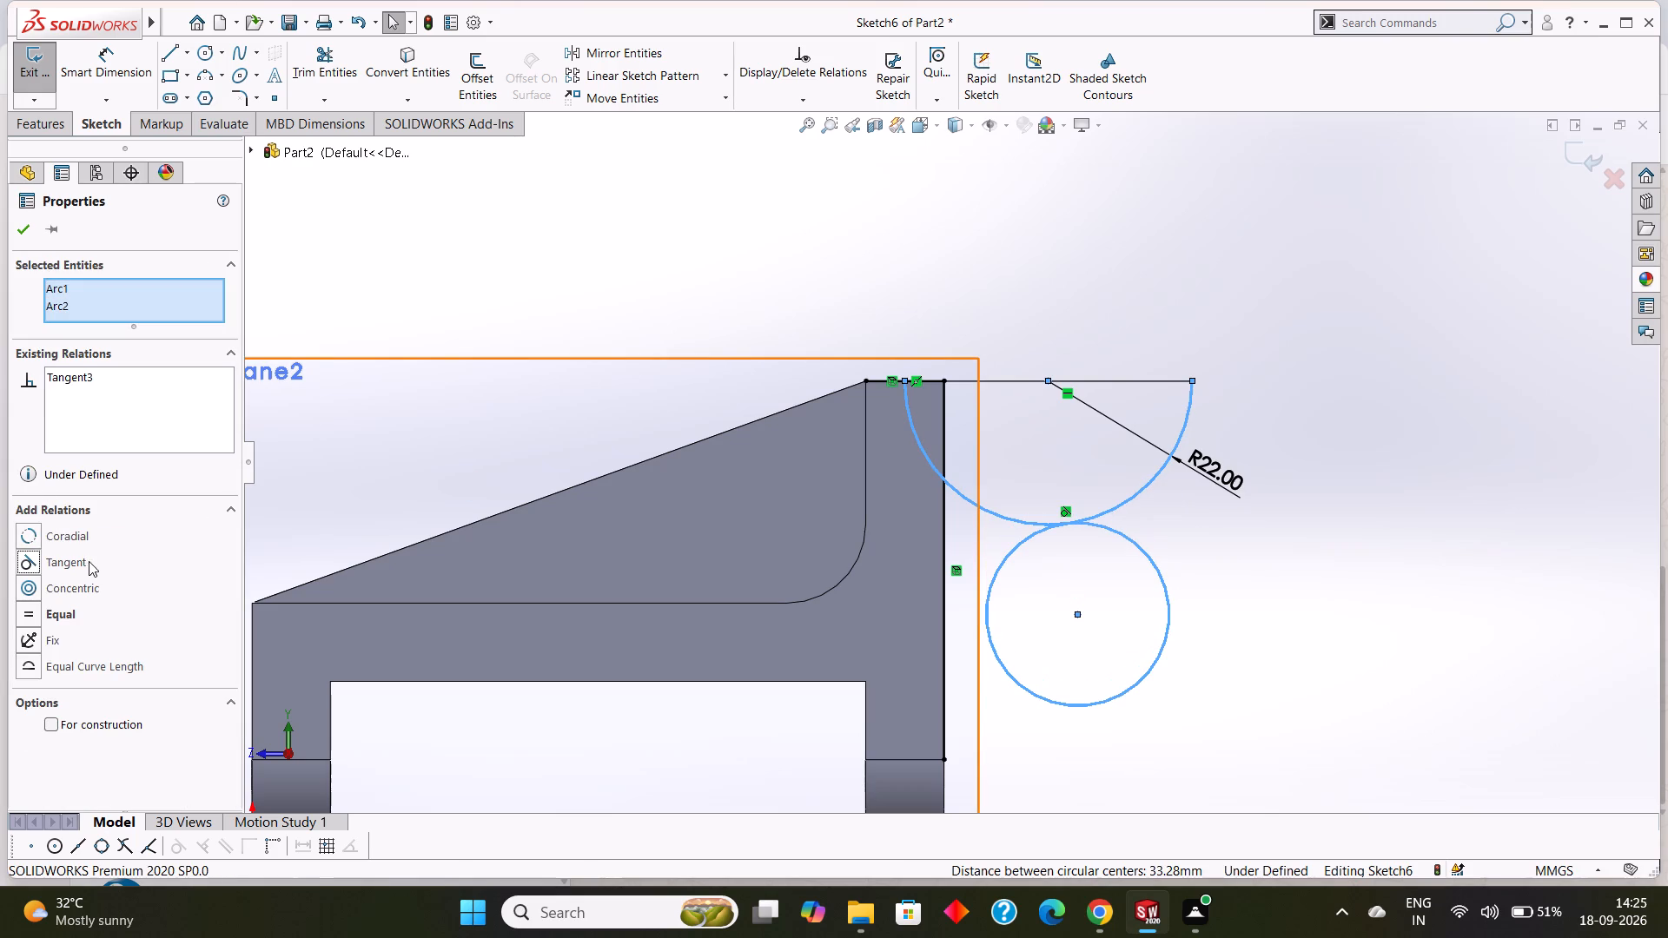
pyautogui.click(22, 233)
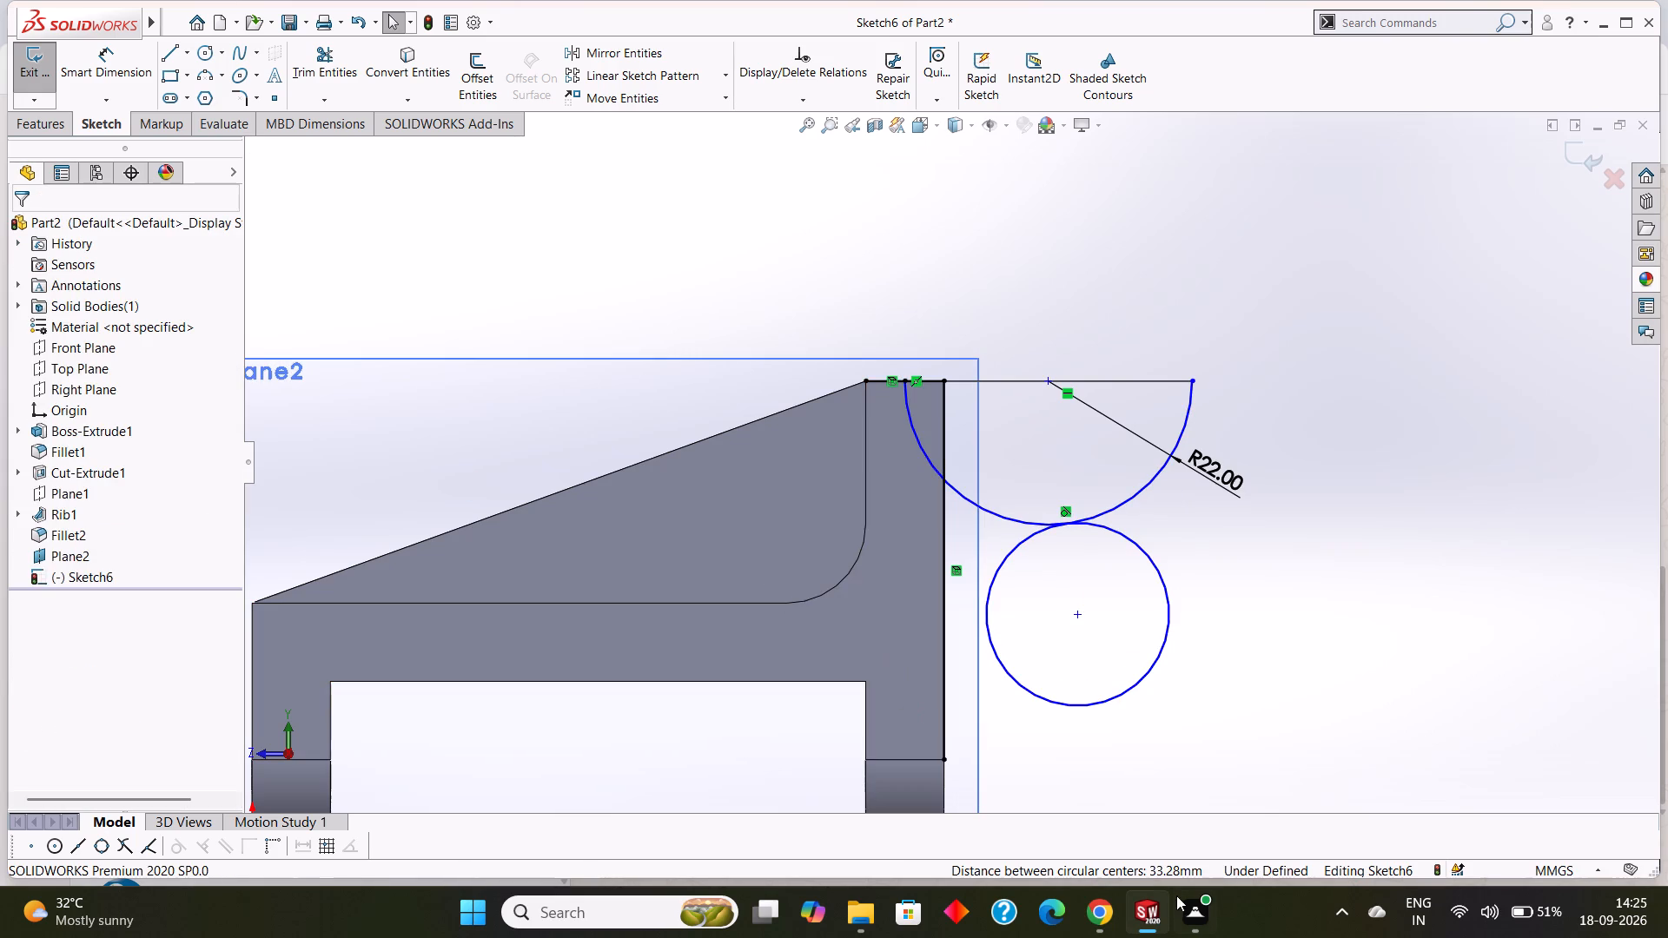
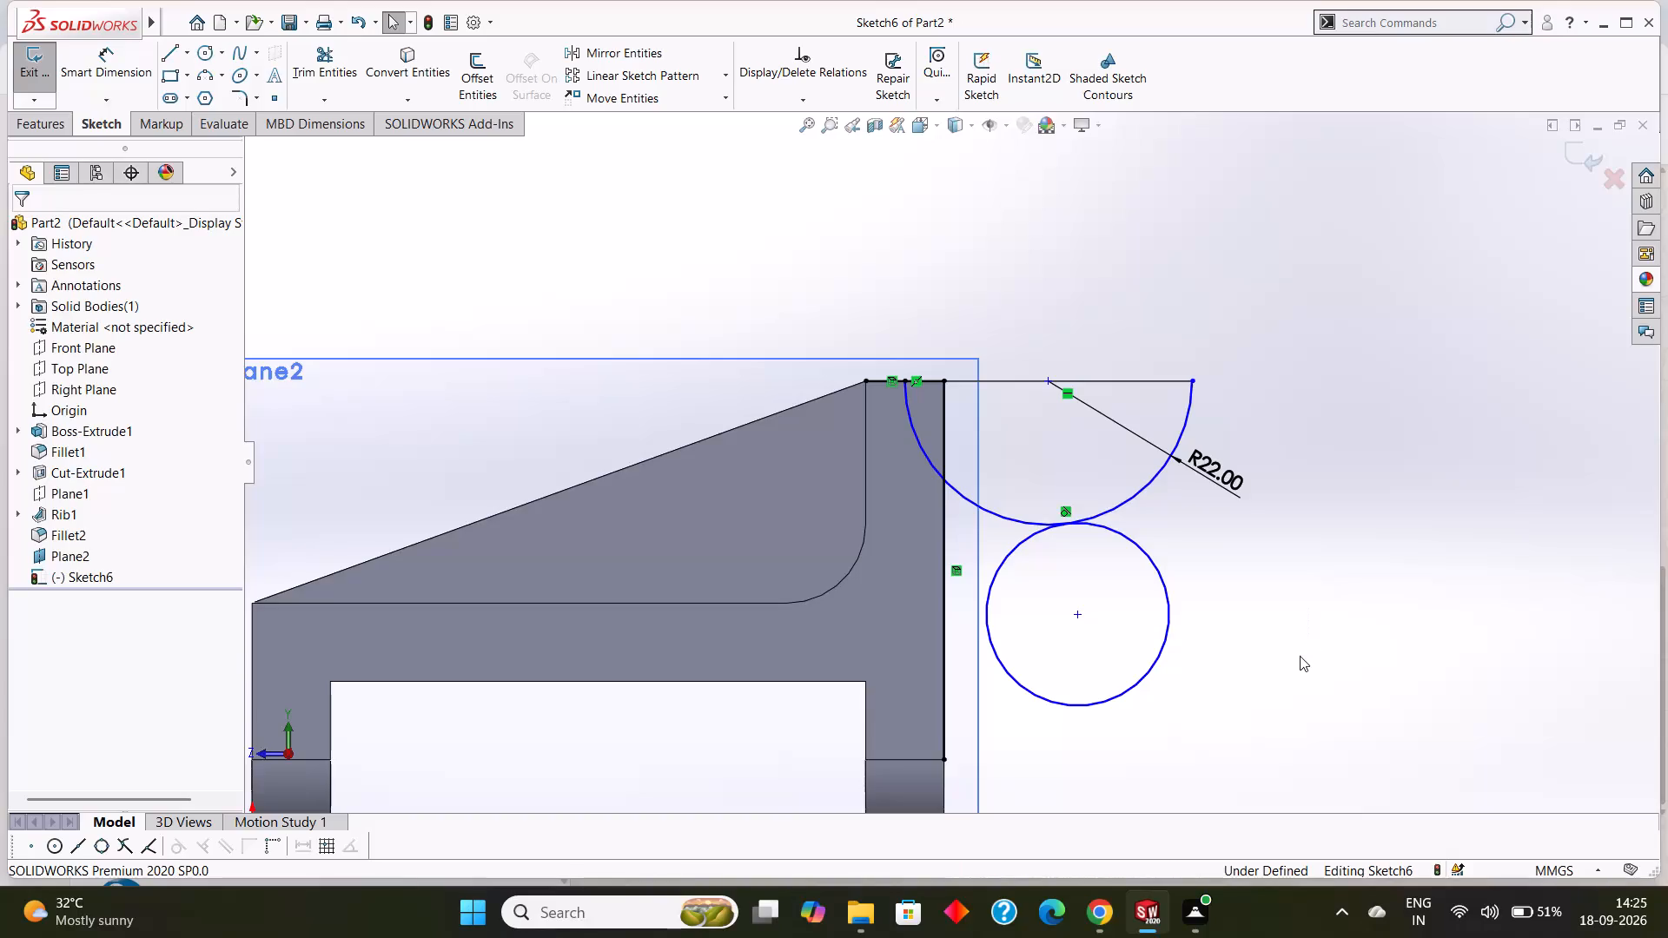
# Add a tangent relation between the 14 mm radius circle and the vertical line along the upright's outer face.
pyautogui.click(1006, 553)
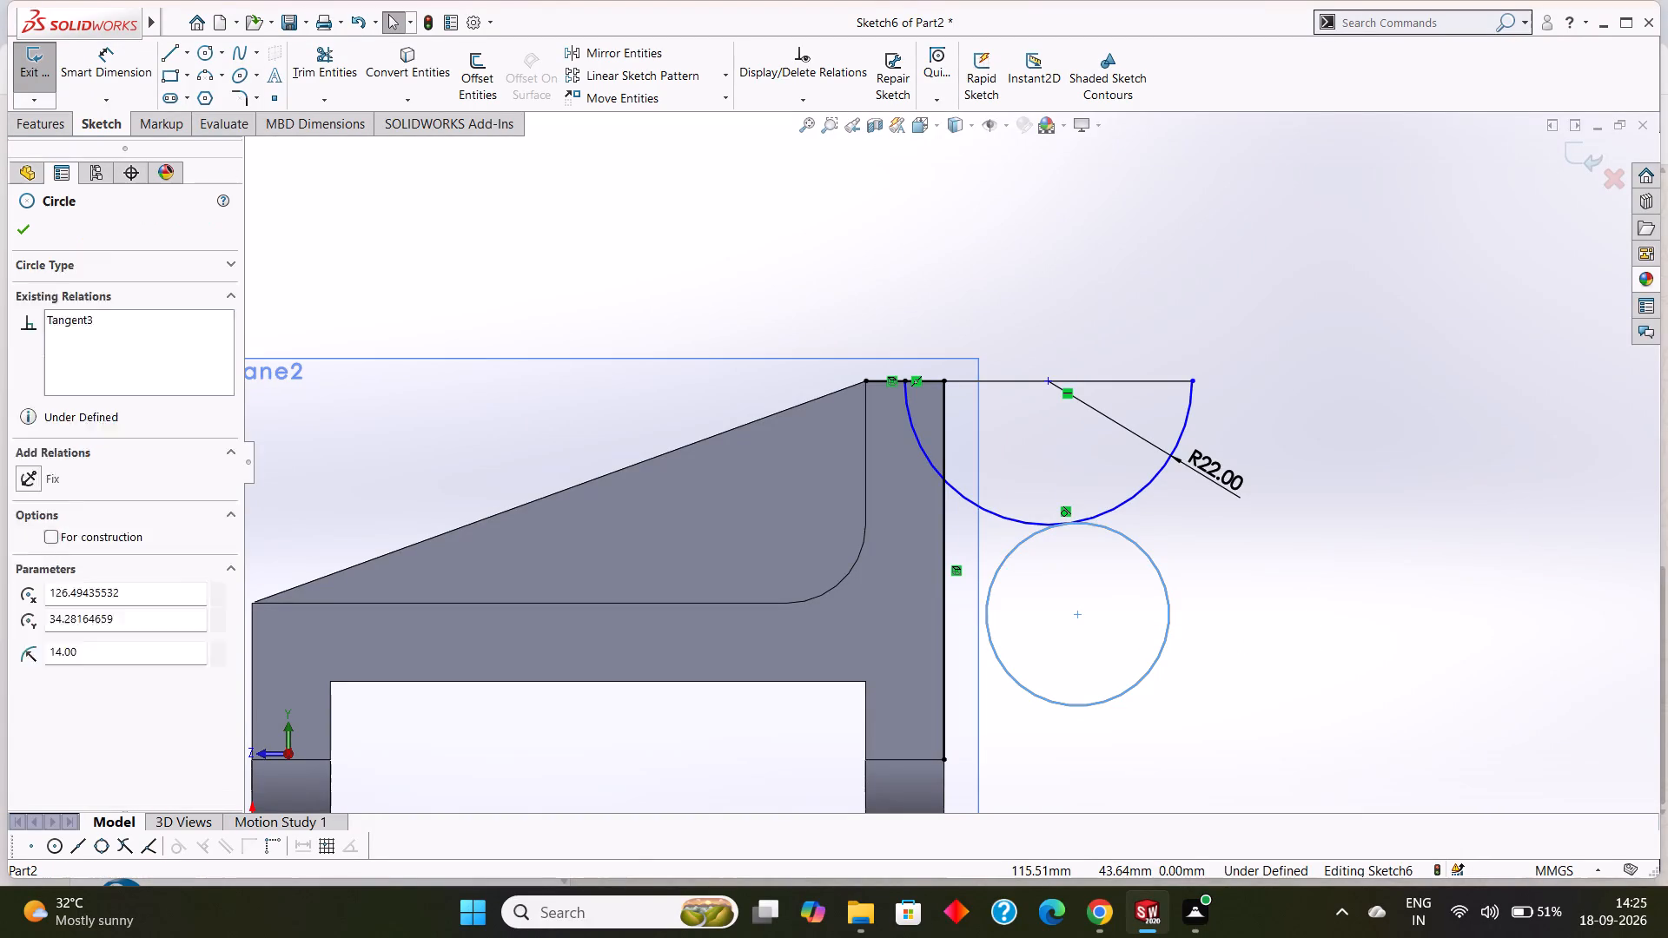
pyautogui.keyDown('ctrl'); pyautogui.click(946, 519); pyautogui.keyUp('ctrl')
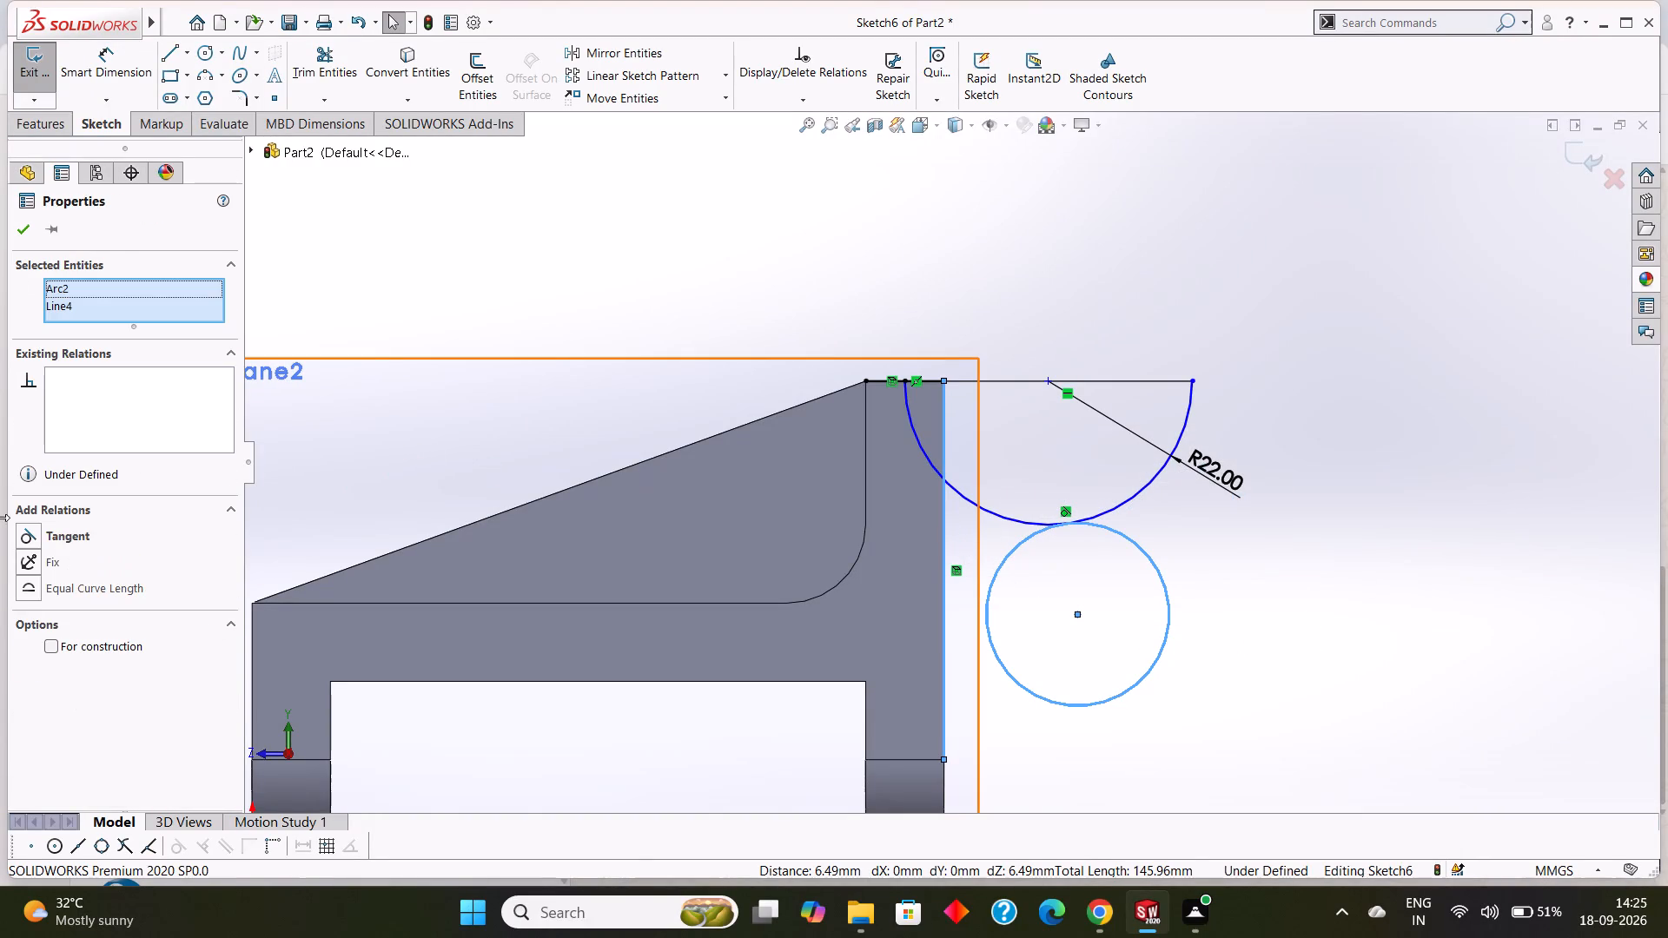
pyautogui.click(67, 532)
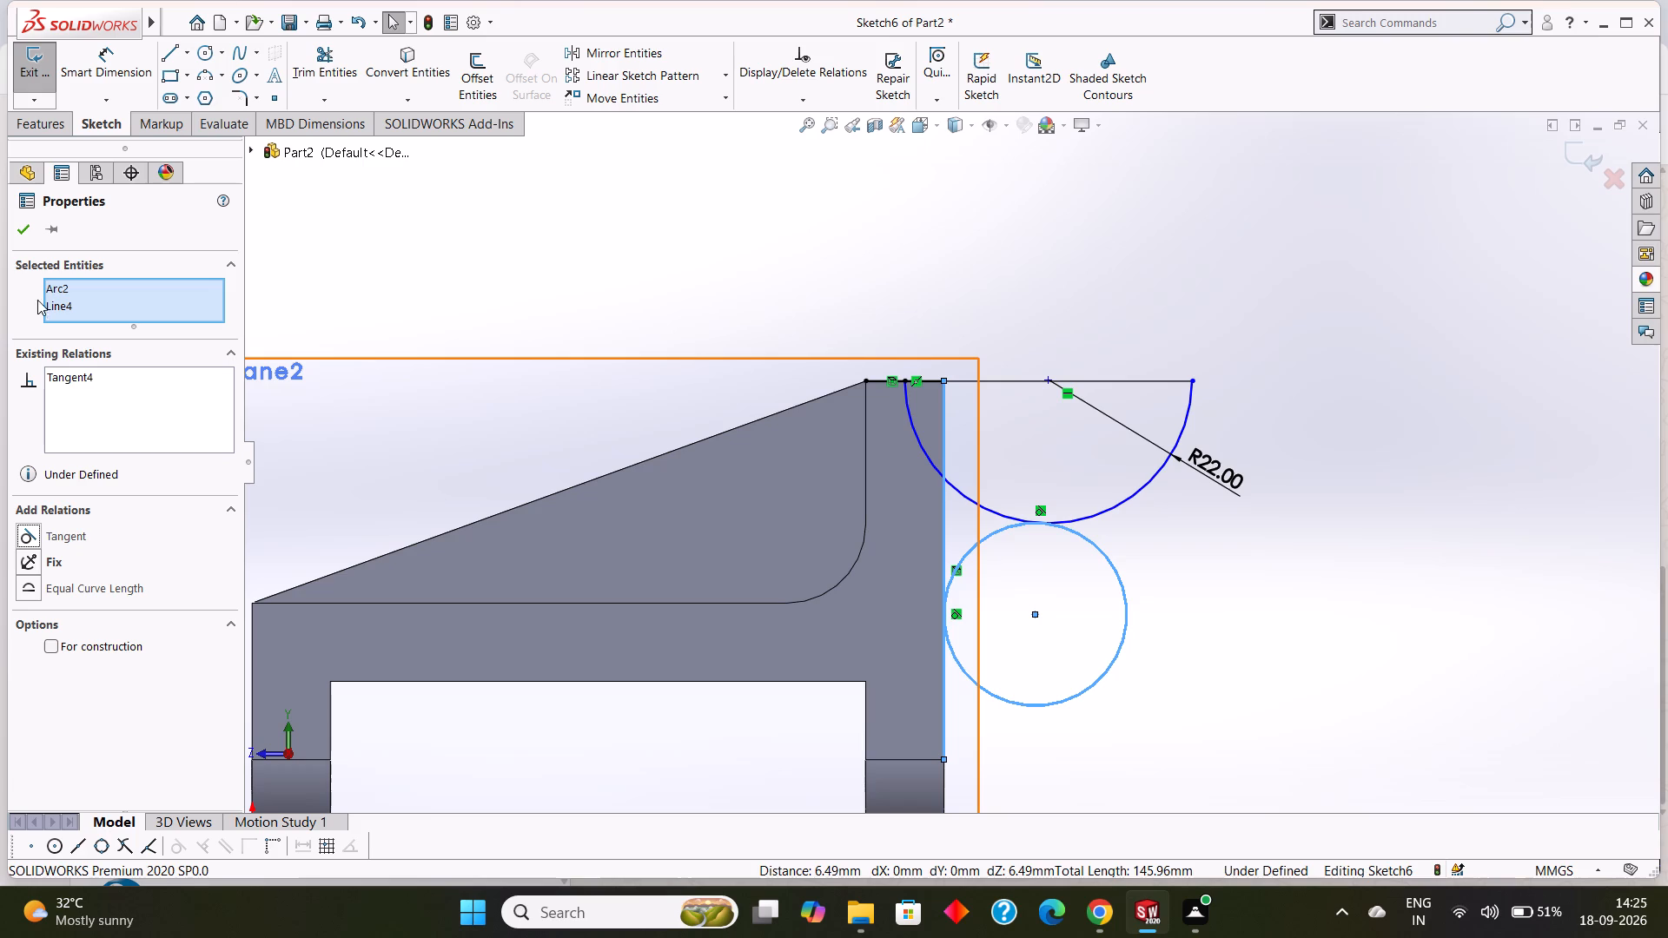
pyautogui.click(27, 234)
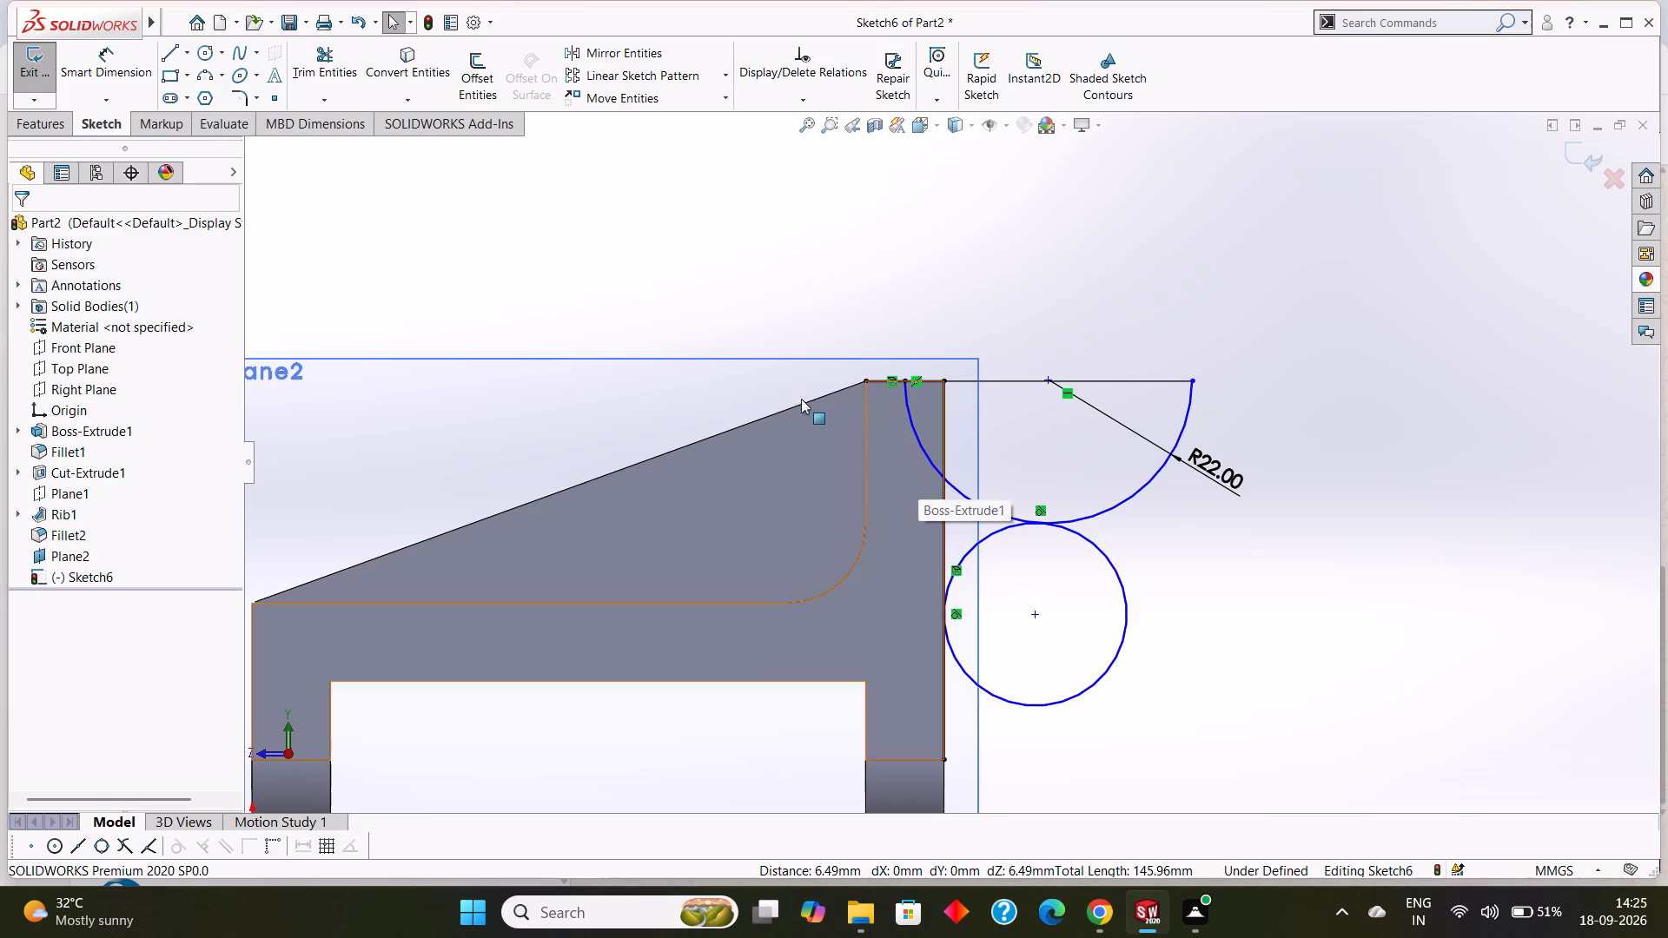
# Trim the 22 mm radius arc on the upright's side back to its tangent point with the circle.
pyautogui.click(331, 63)
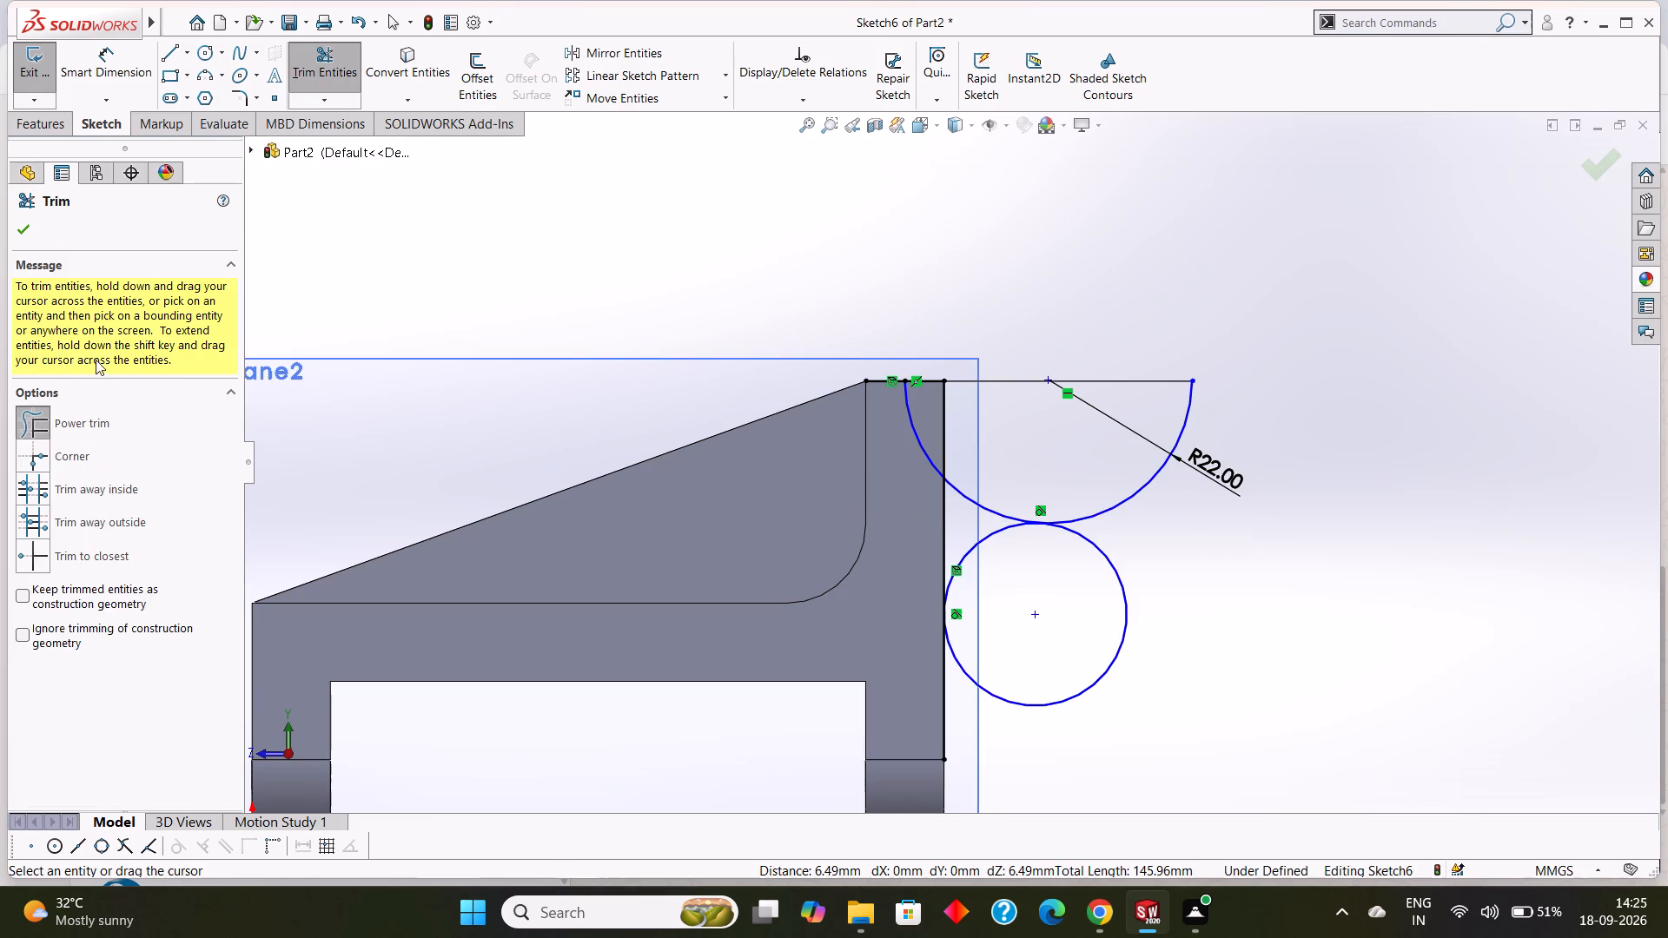
pyautogui.click(96, 418)
pyautogui.scroll(-3, 943, 420)
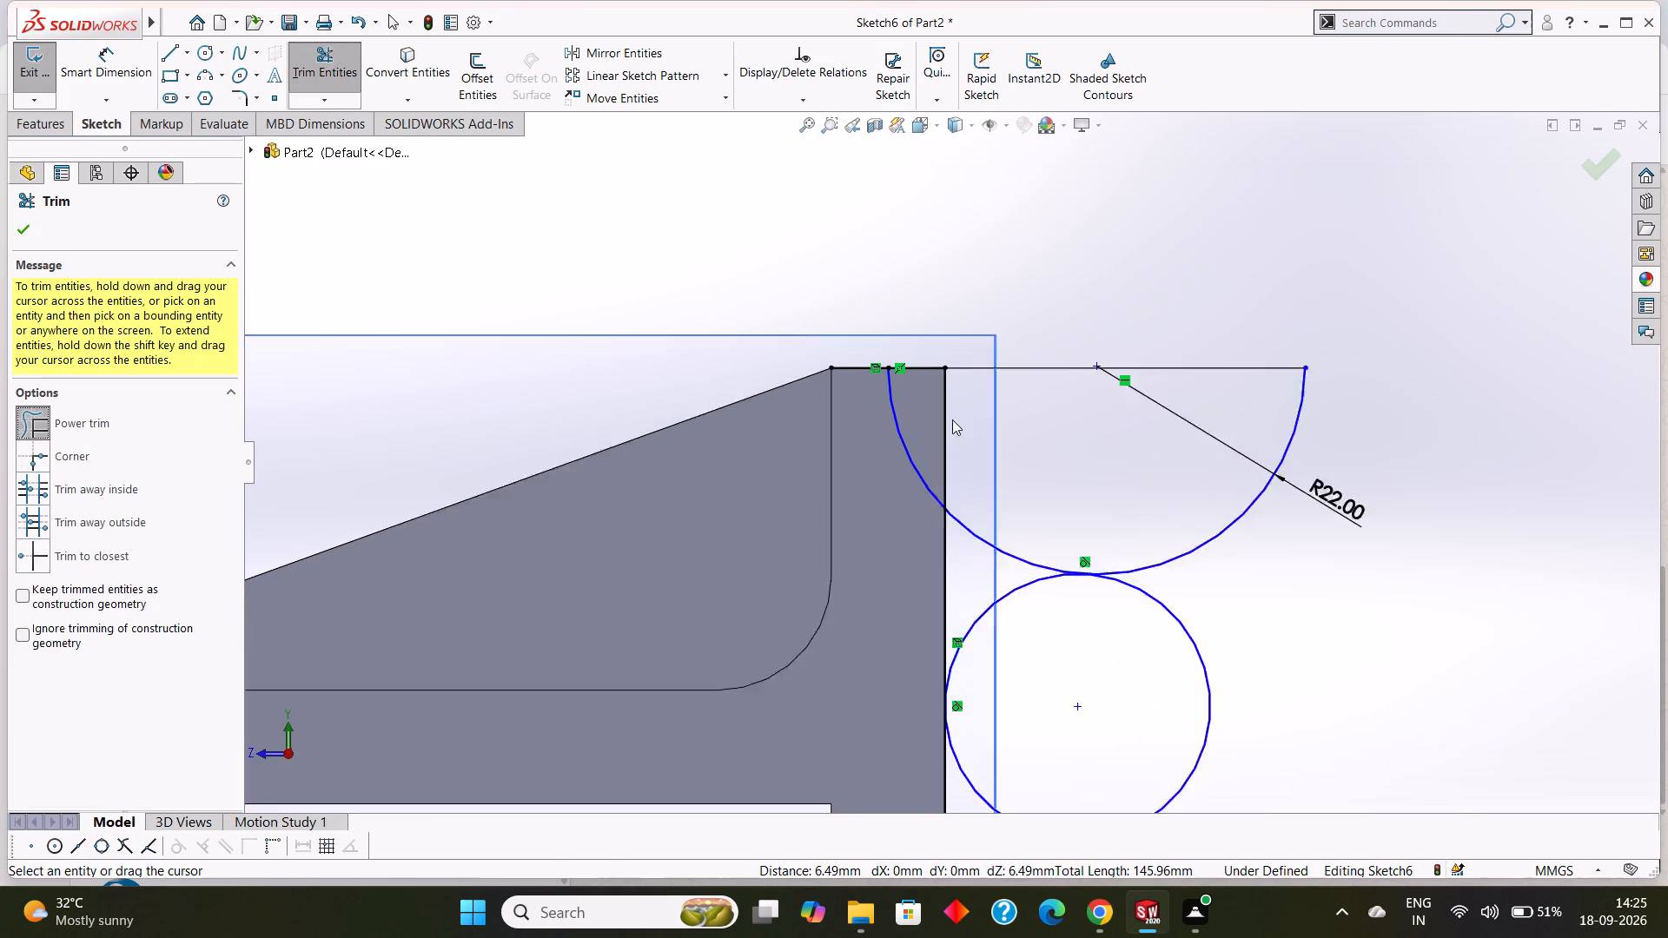
pyautogui.moveTo(897, 416); pyautogui.dragTo(880, 441)
pyautogui.scroll(-1, 880, 459)
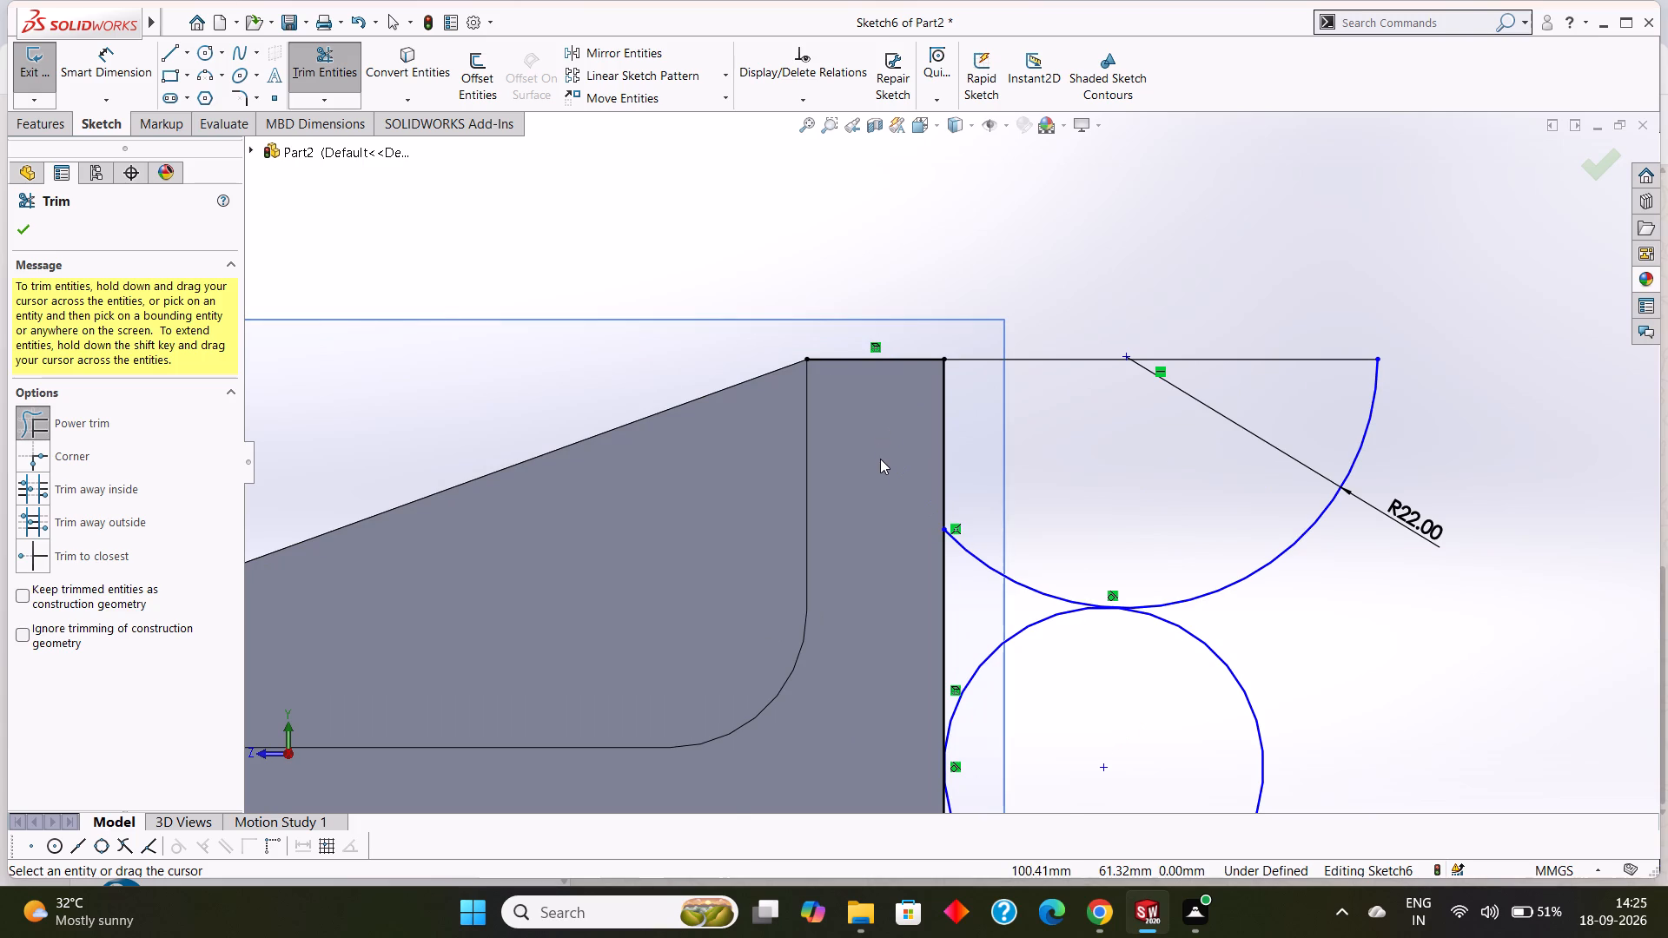
pyautogui.scroll(-1, 880, 459)
pyautogui.scroll(4, 880, 459)
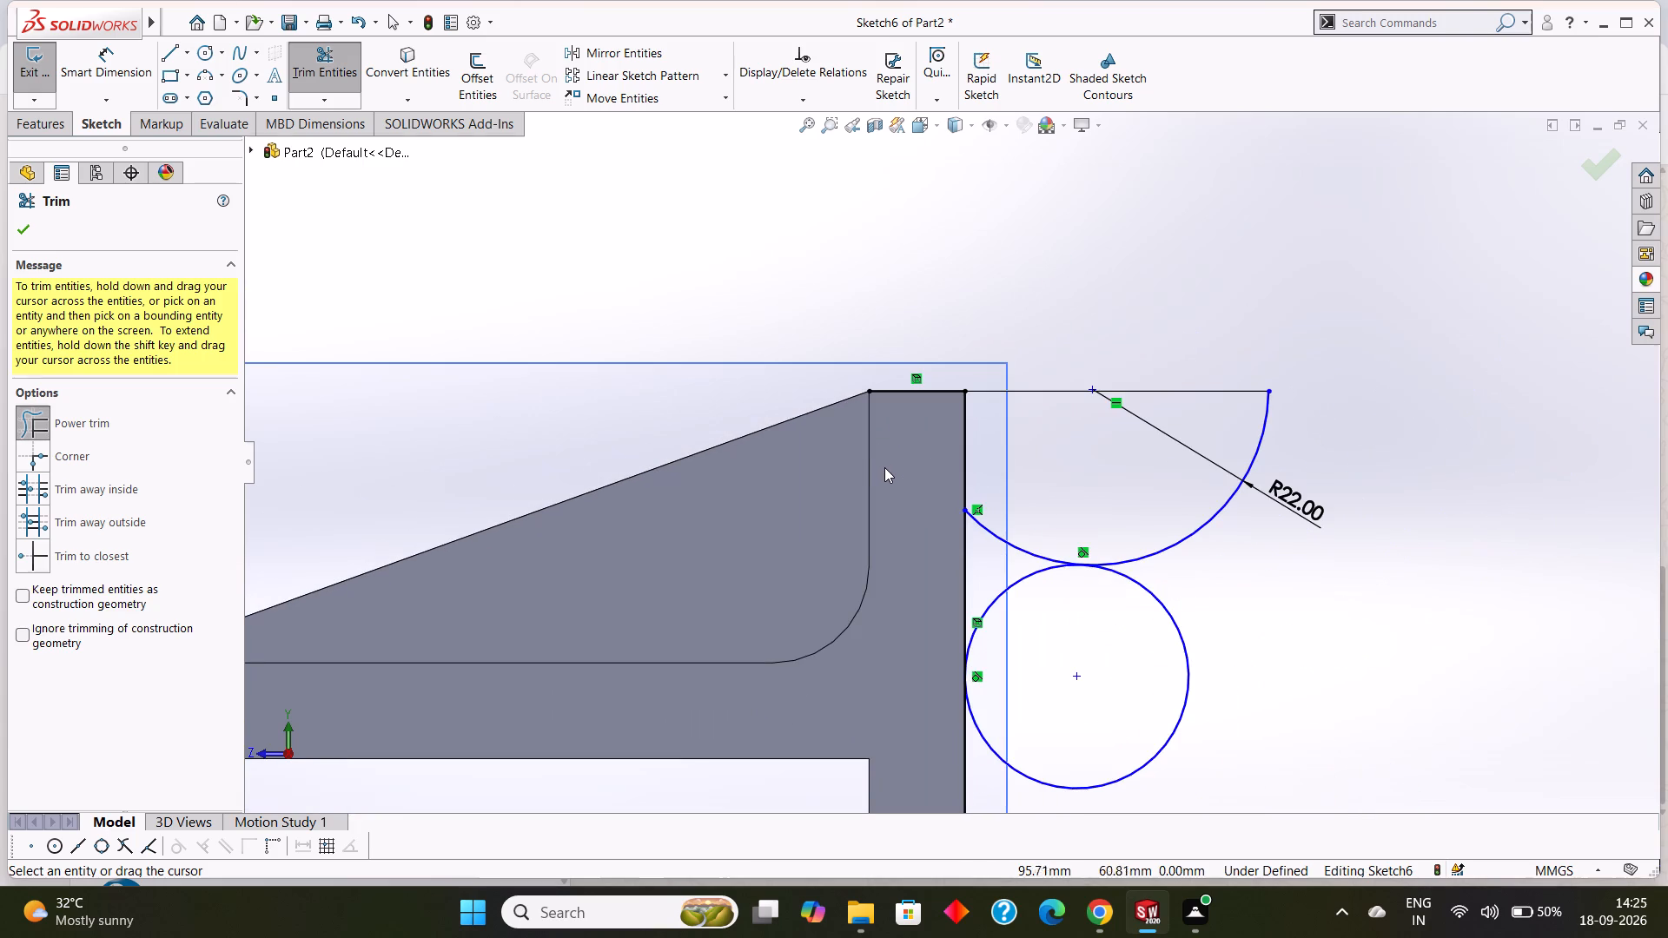
pyautogui.moveTo(980, 492); pyautogui.dragTo(986, 524)
pyautogui.moveTo(986, 524); pyautogui.dragTo(986, 534)
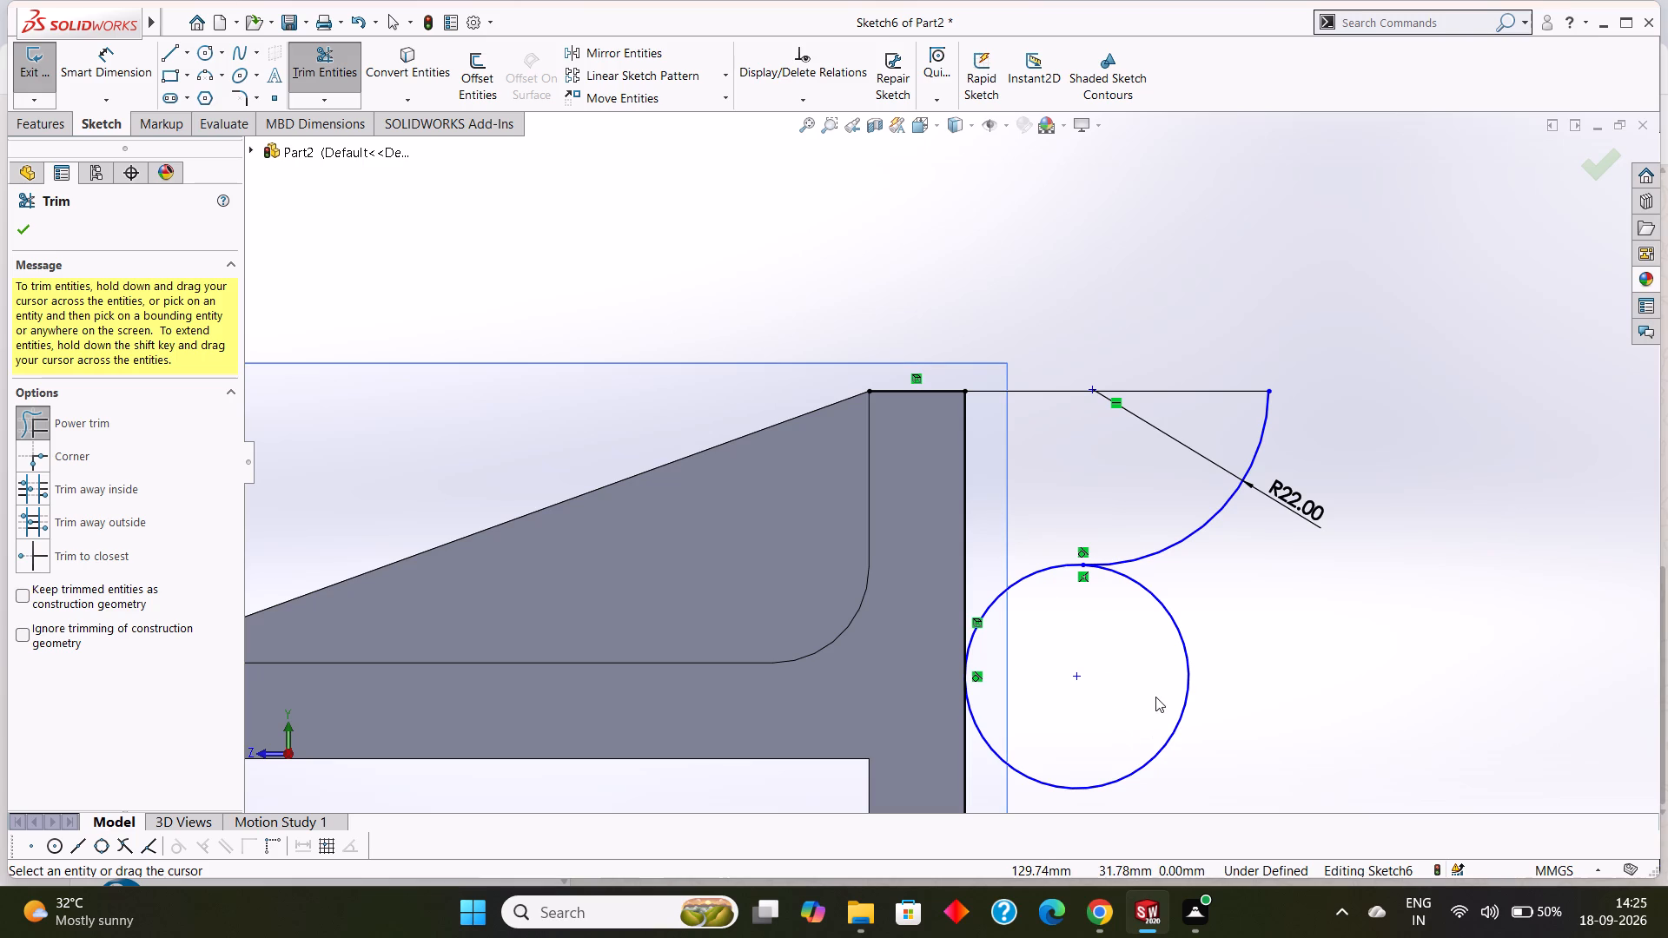
# Trim the circle's outer portion, the vertical line below the tangent point and the line across the upright's top, leaving a closed profile.
pyautogui.moveTo(1155, 670); pyautogui.dragTo(1188, 722)
pyautogui.scroll(1, 1188, 717)
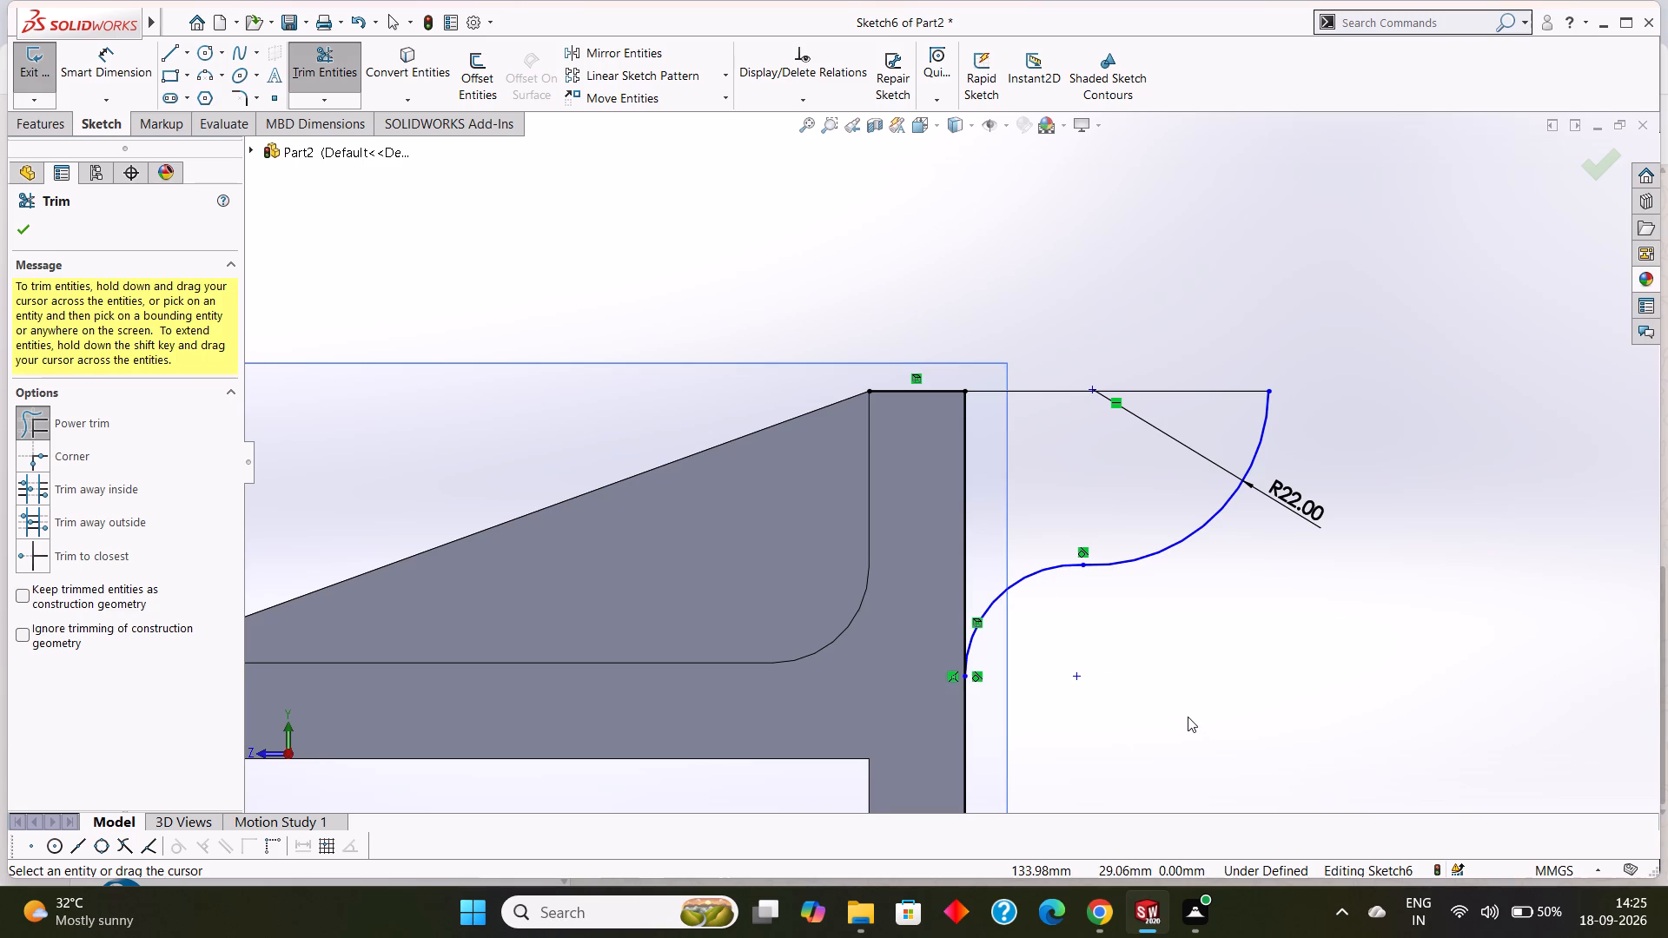
pyautogui.scroll(1, 1188, 717)
pyautogui.scroll(-3, 988, 644)
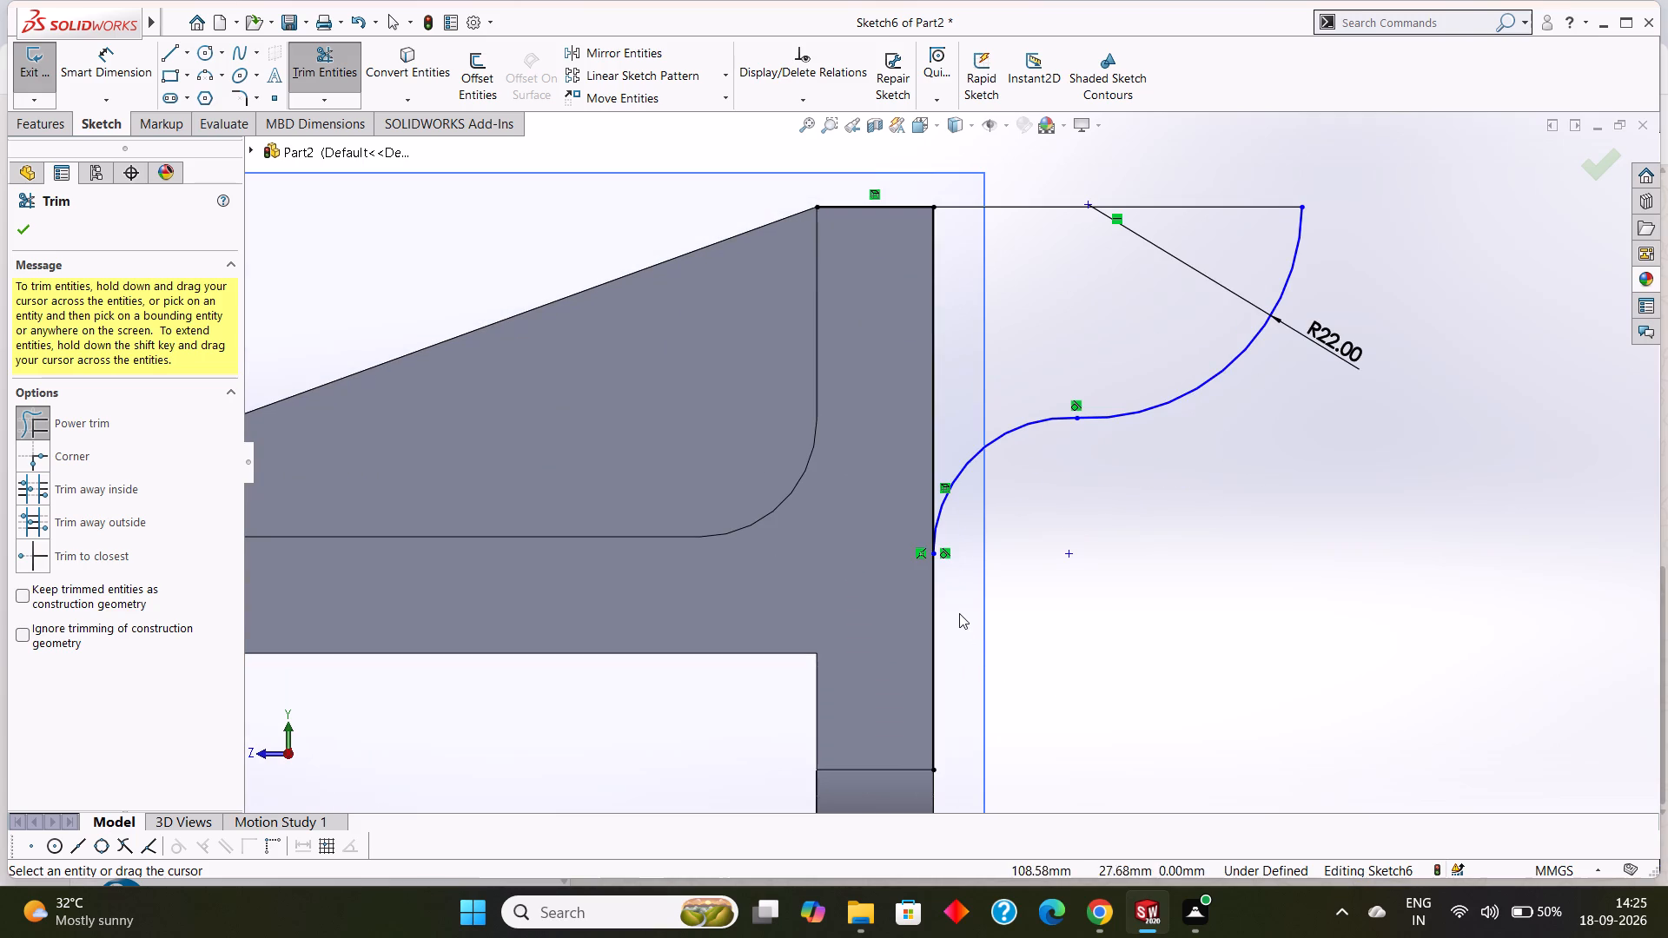
pyautogui.moveTo(956, 596); pyautogui.dragTo(901, 636)
pyautogui.scroll(1, 889, 561)
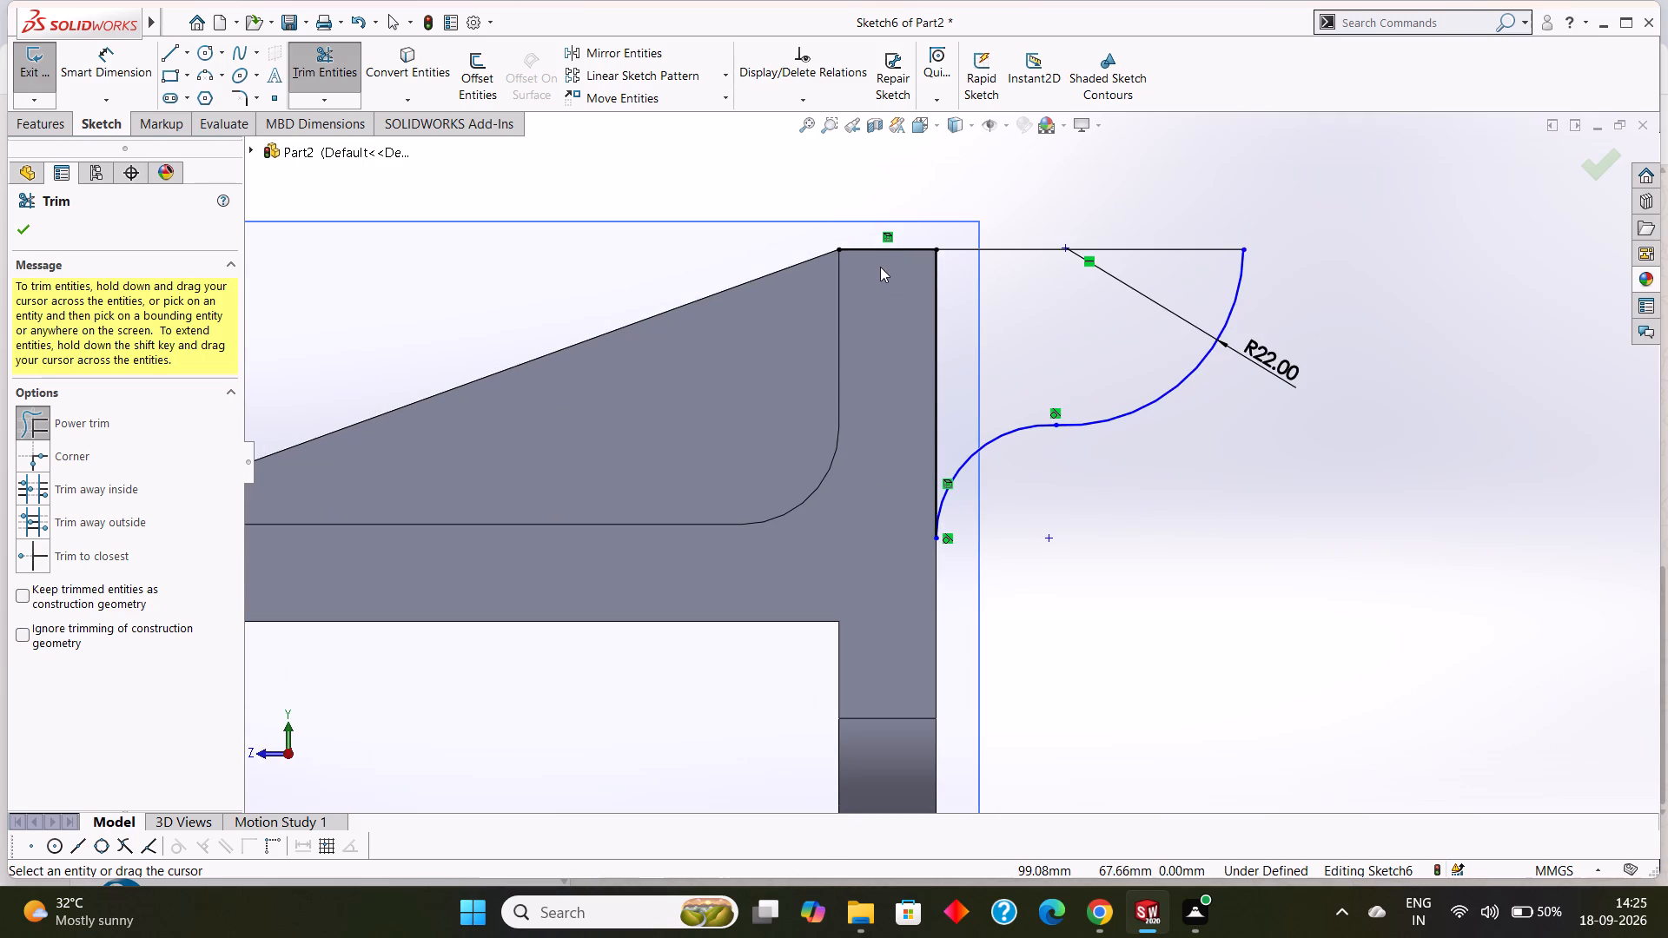
pyautogui.moveTo(882, 261); pyautogui.dragTo(897, 241)
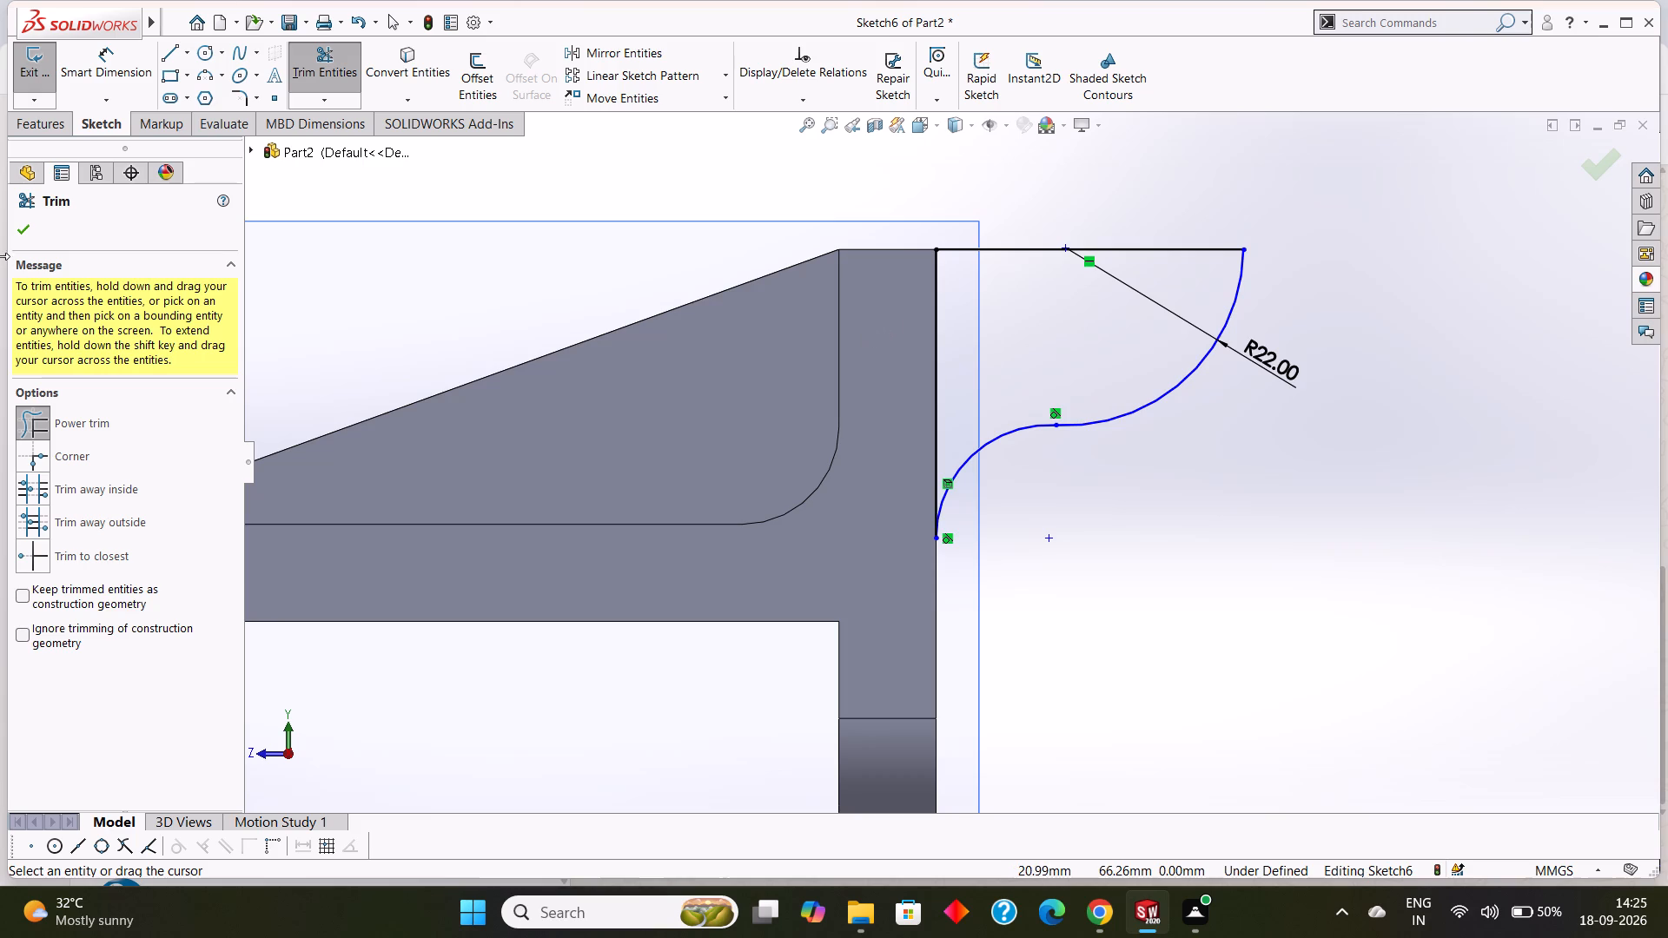
pyautogui.click(21, 228)
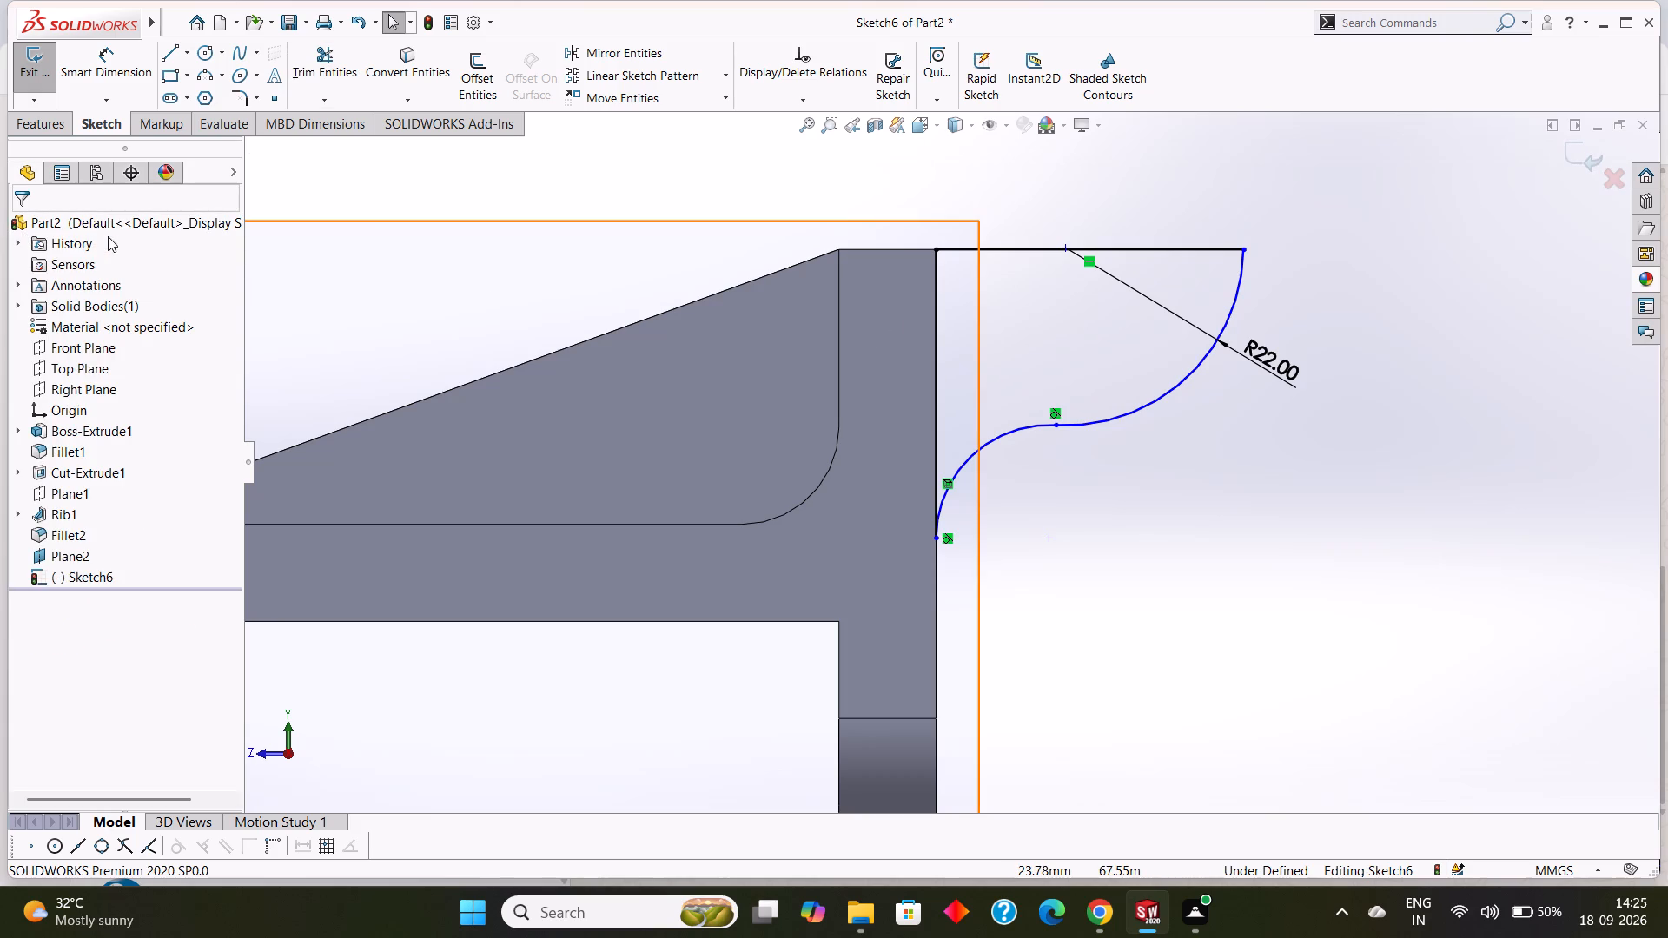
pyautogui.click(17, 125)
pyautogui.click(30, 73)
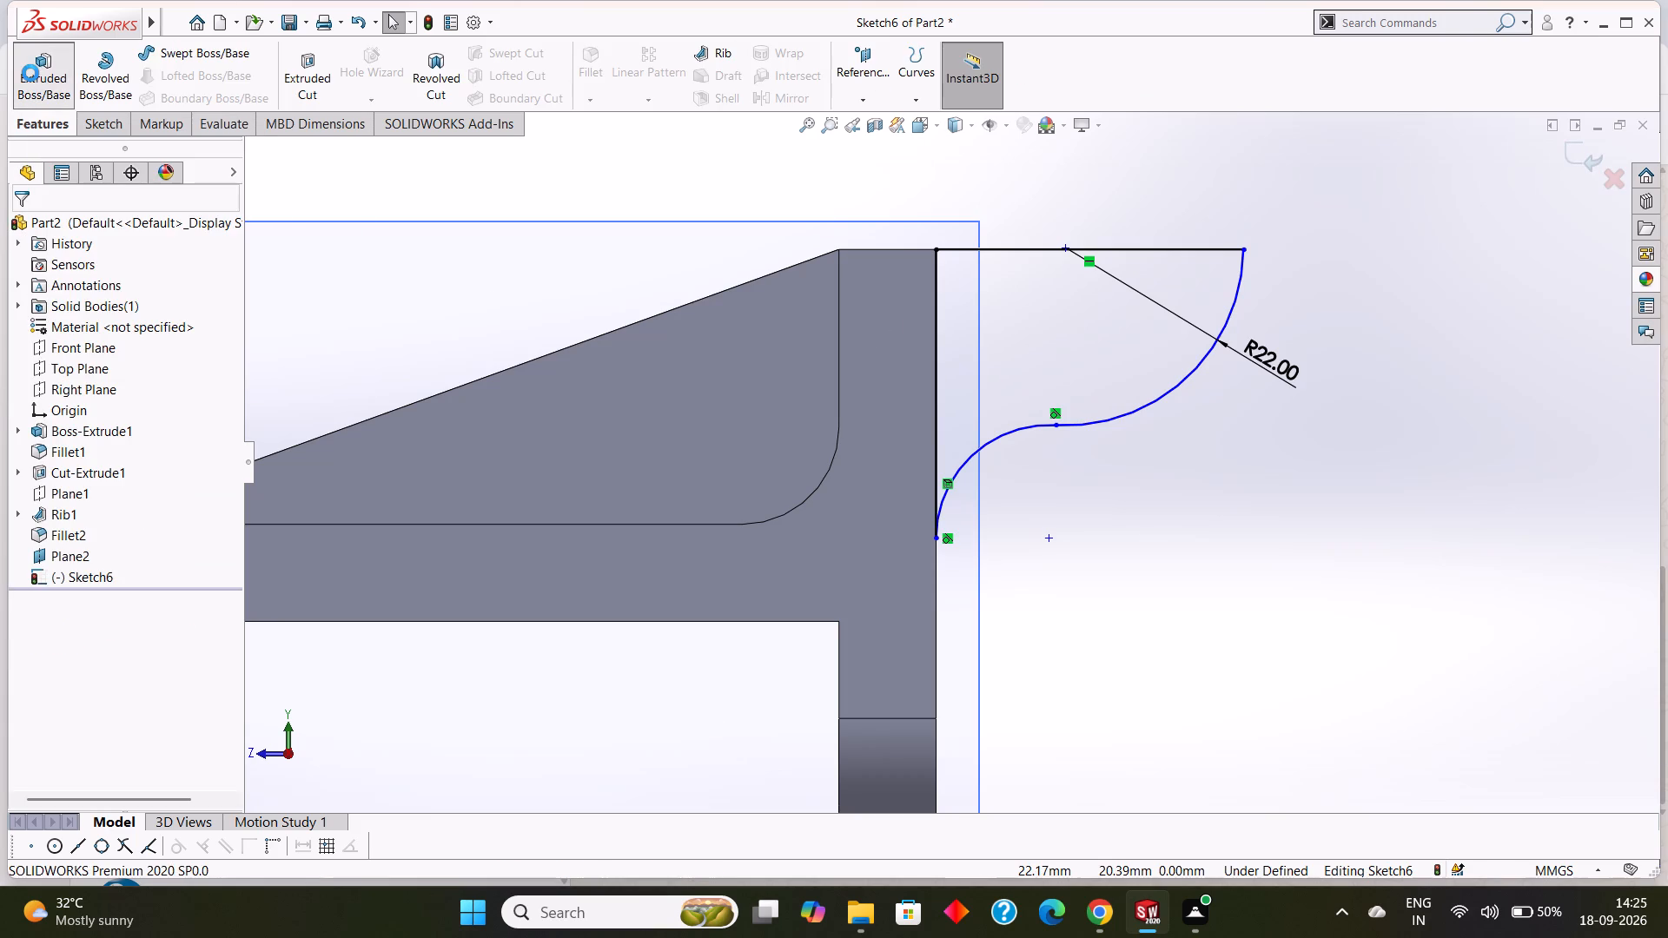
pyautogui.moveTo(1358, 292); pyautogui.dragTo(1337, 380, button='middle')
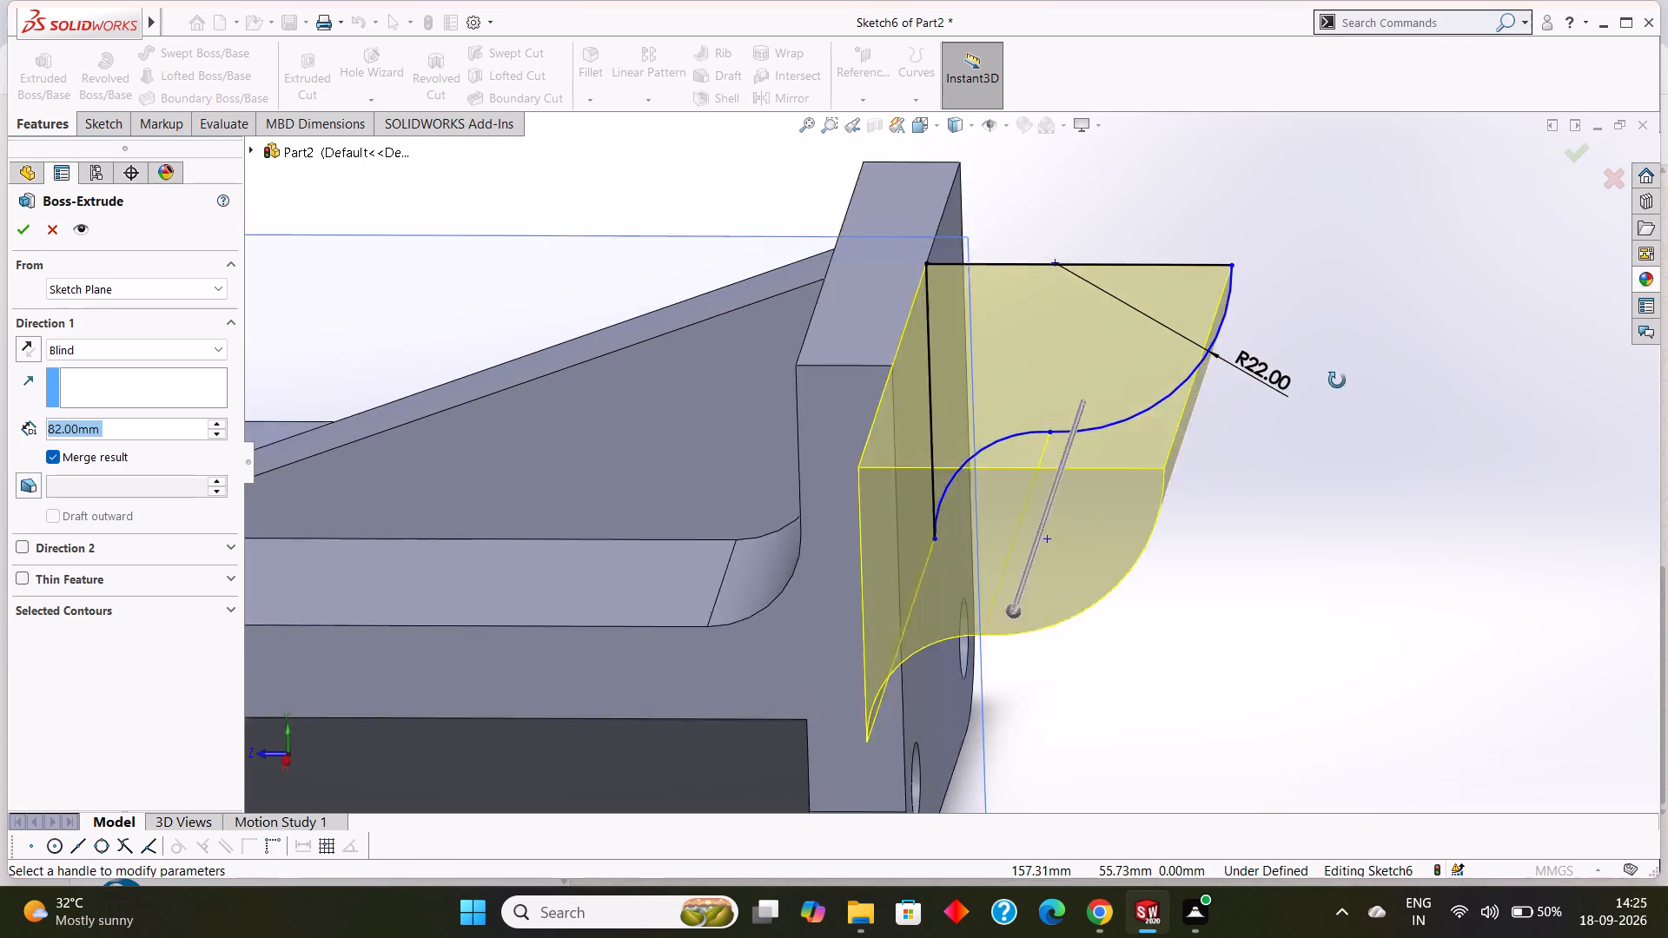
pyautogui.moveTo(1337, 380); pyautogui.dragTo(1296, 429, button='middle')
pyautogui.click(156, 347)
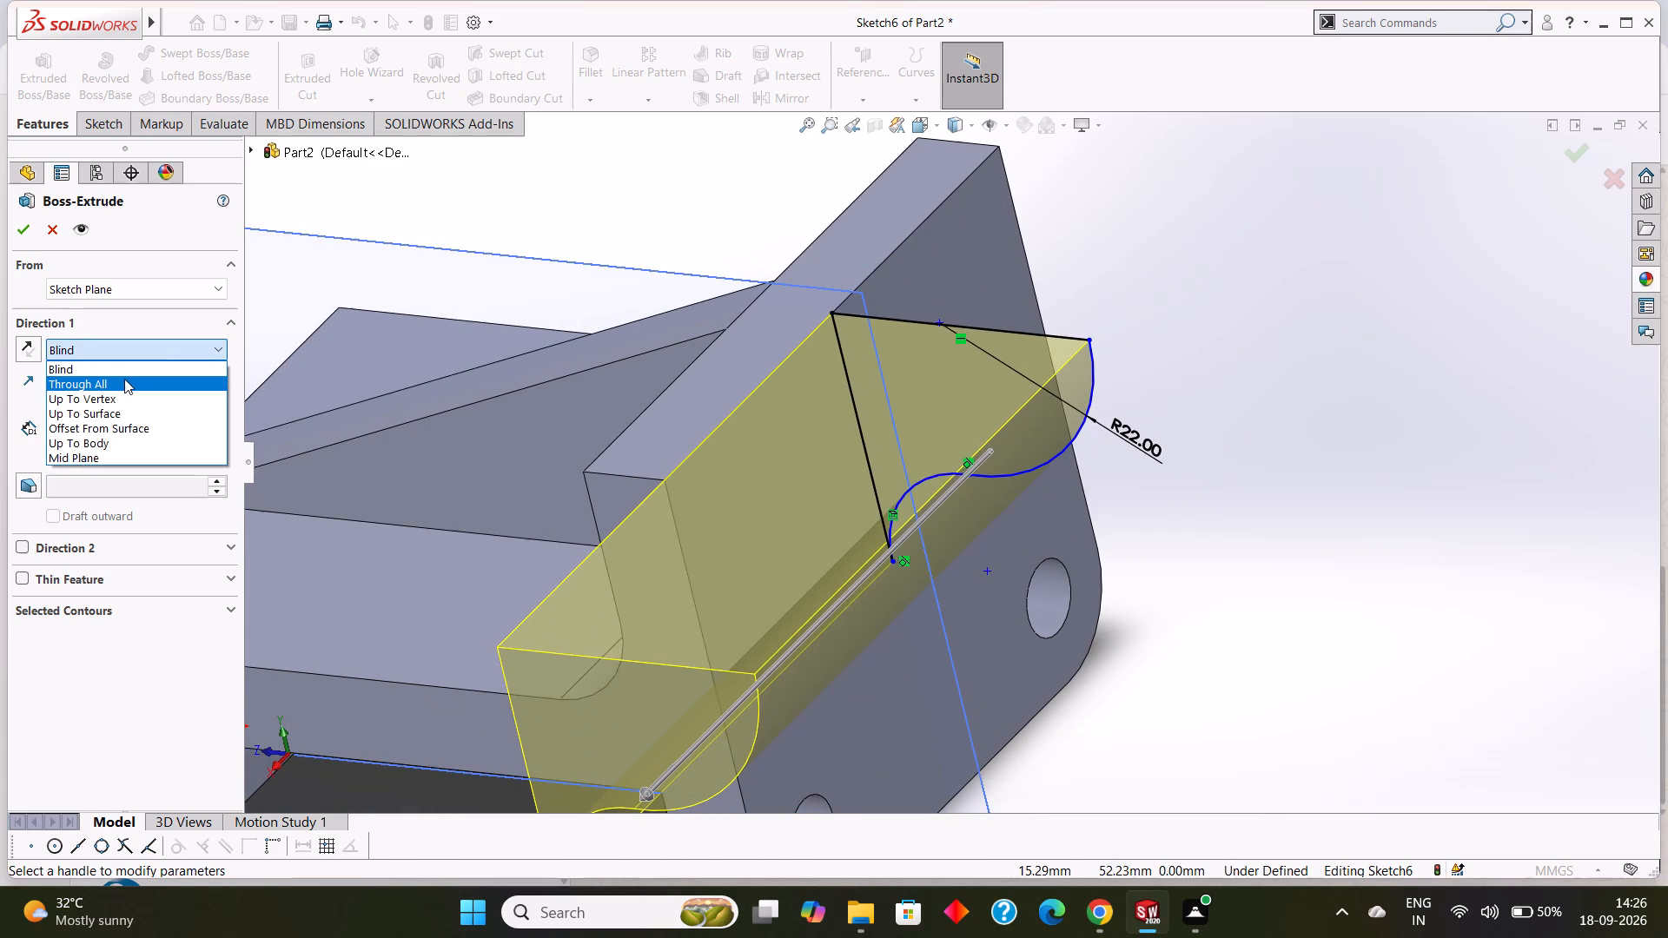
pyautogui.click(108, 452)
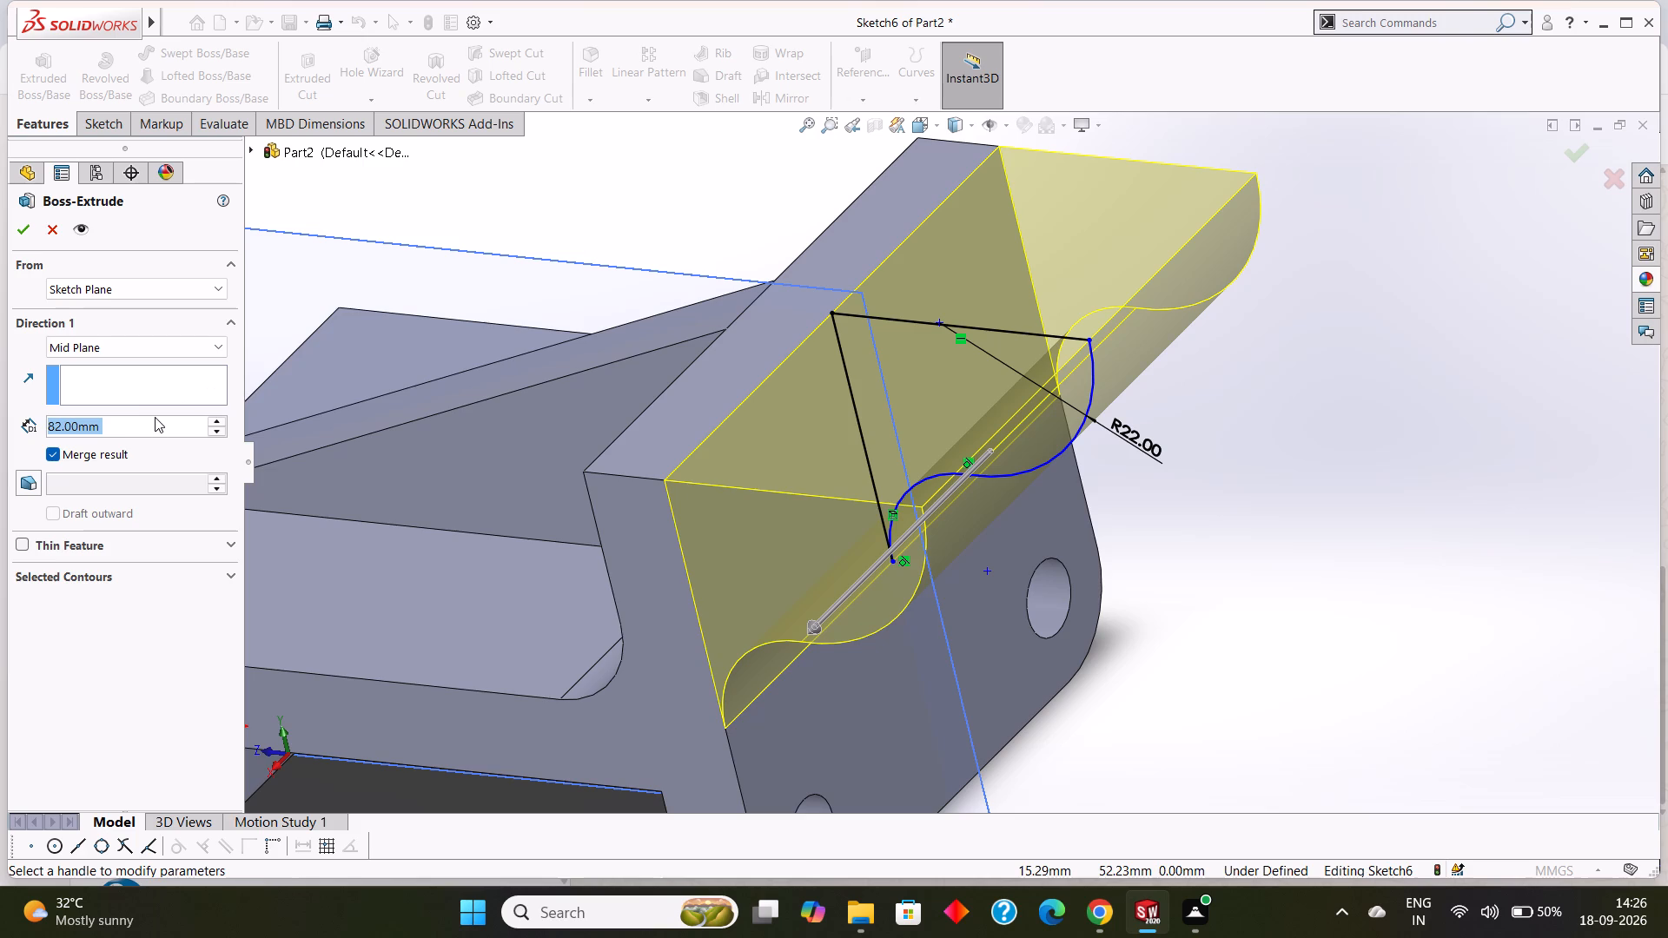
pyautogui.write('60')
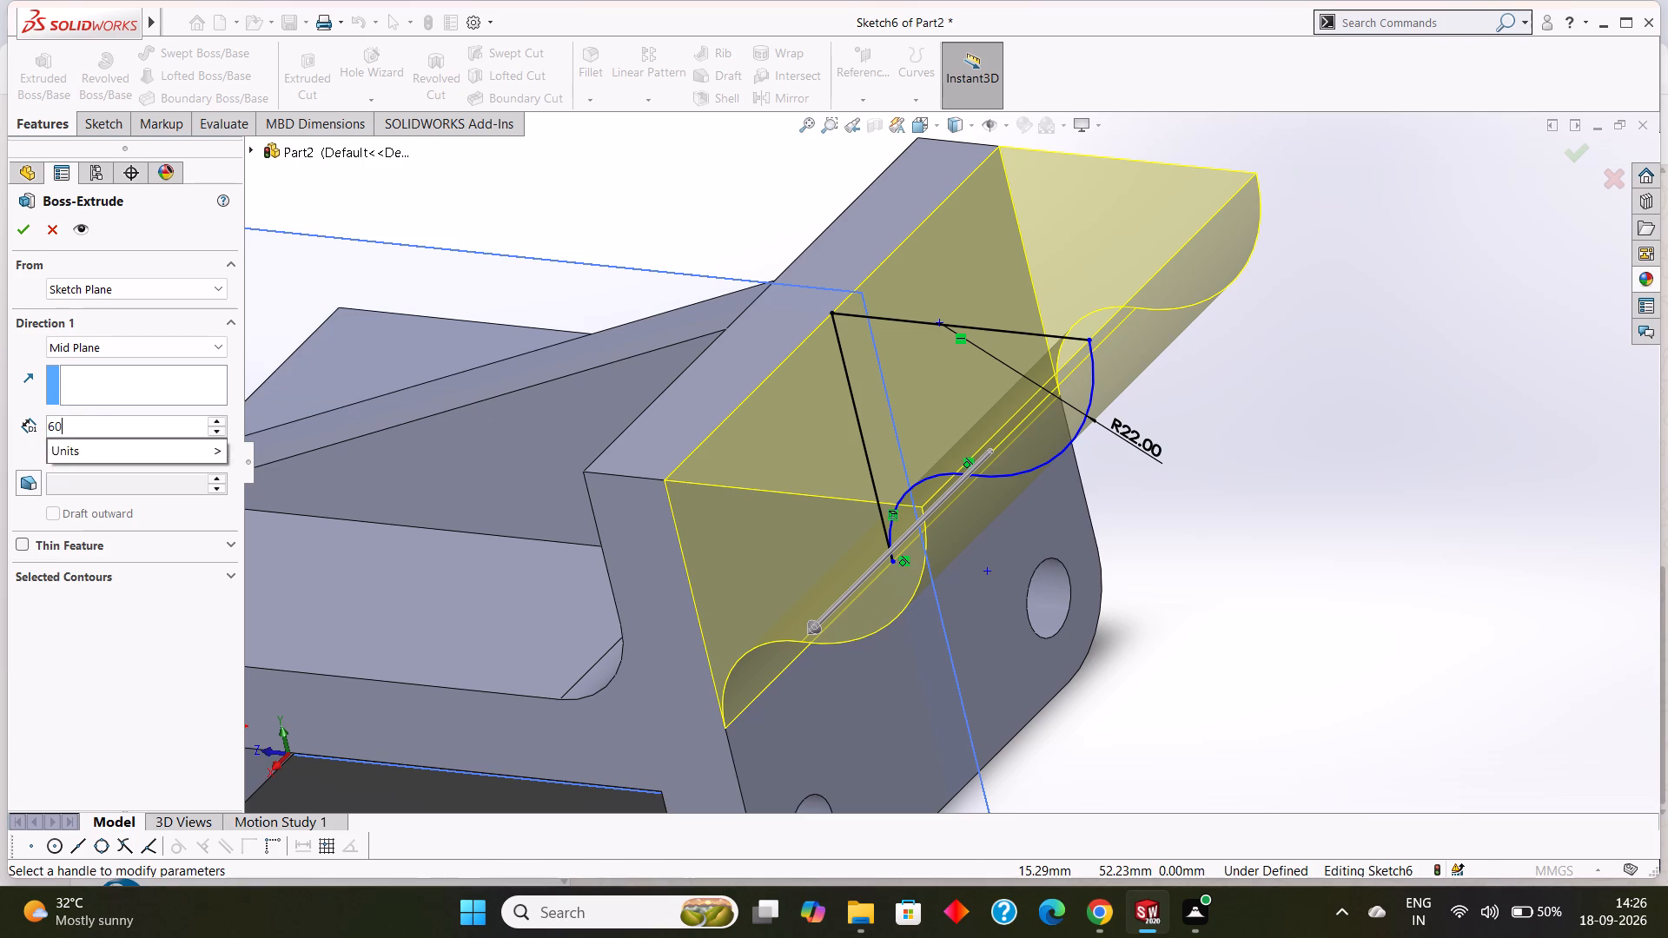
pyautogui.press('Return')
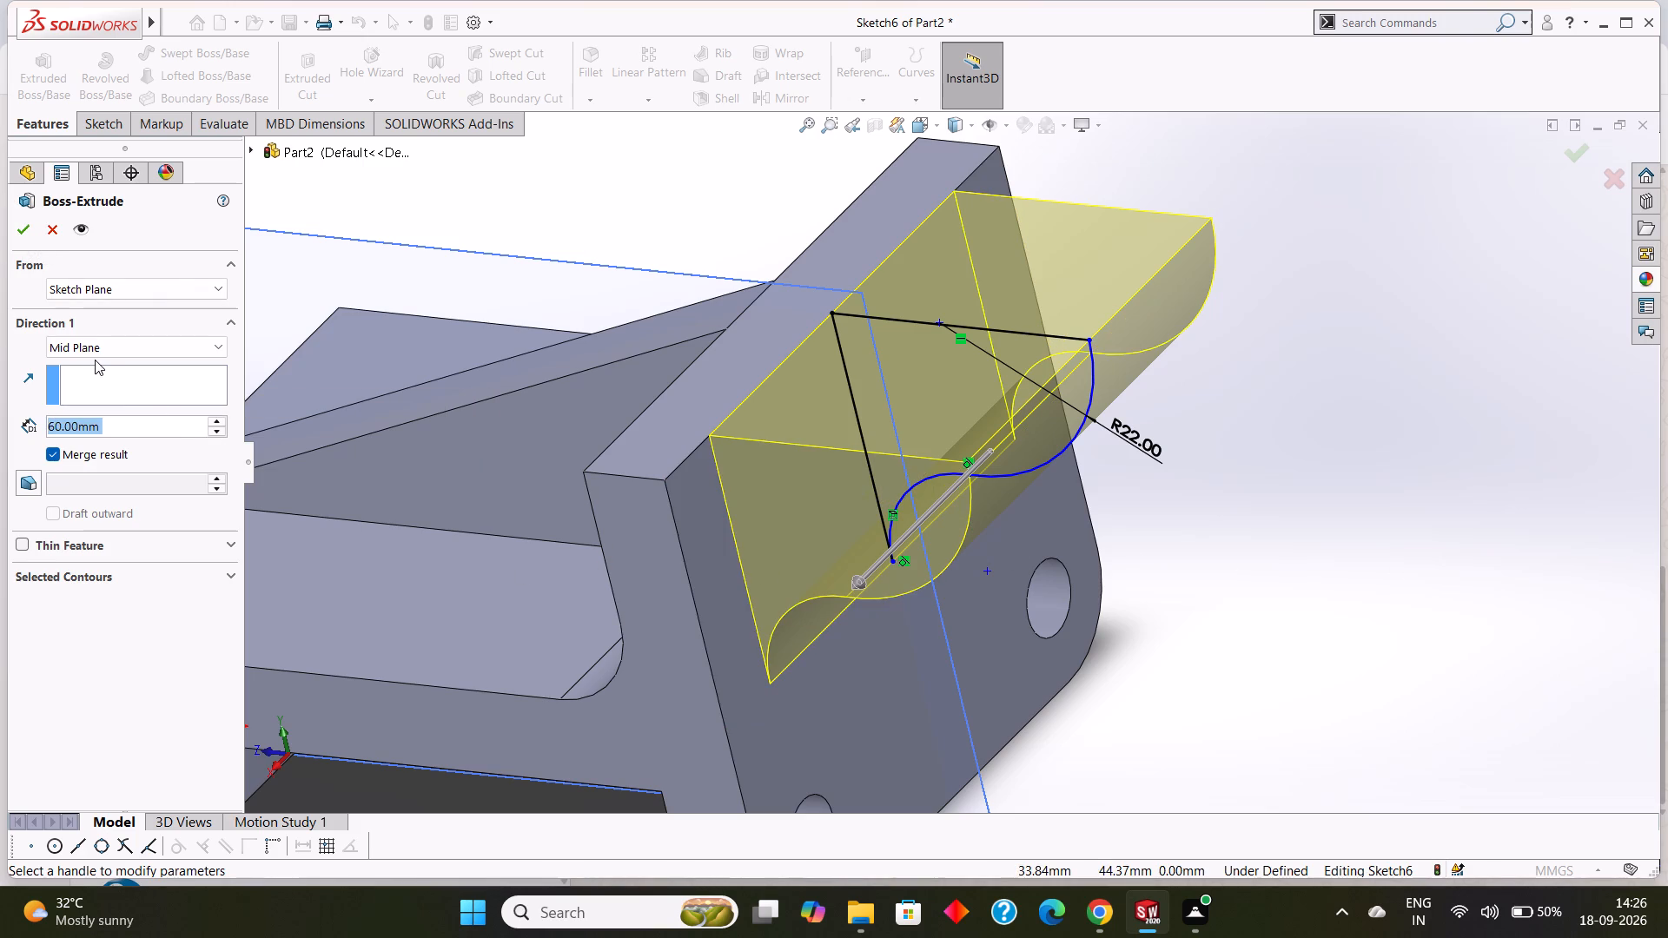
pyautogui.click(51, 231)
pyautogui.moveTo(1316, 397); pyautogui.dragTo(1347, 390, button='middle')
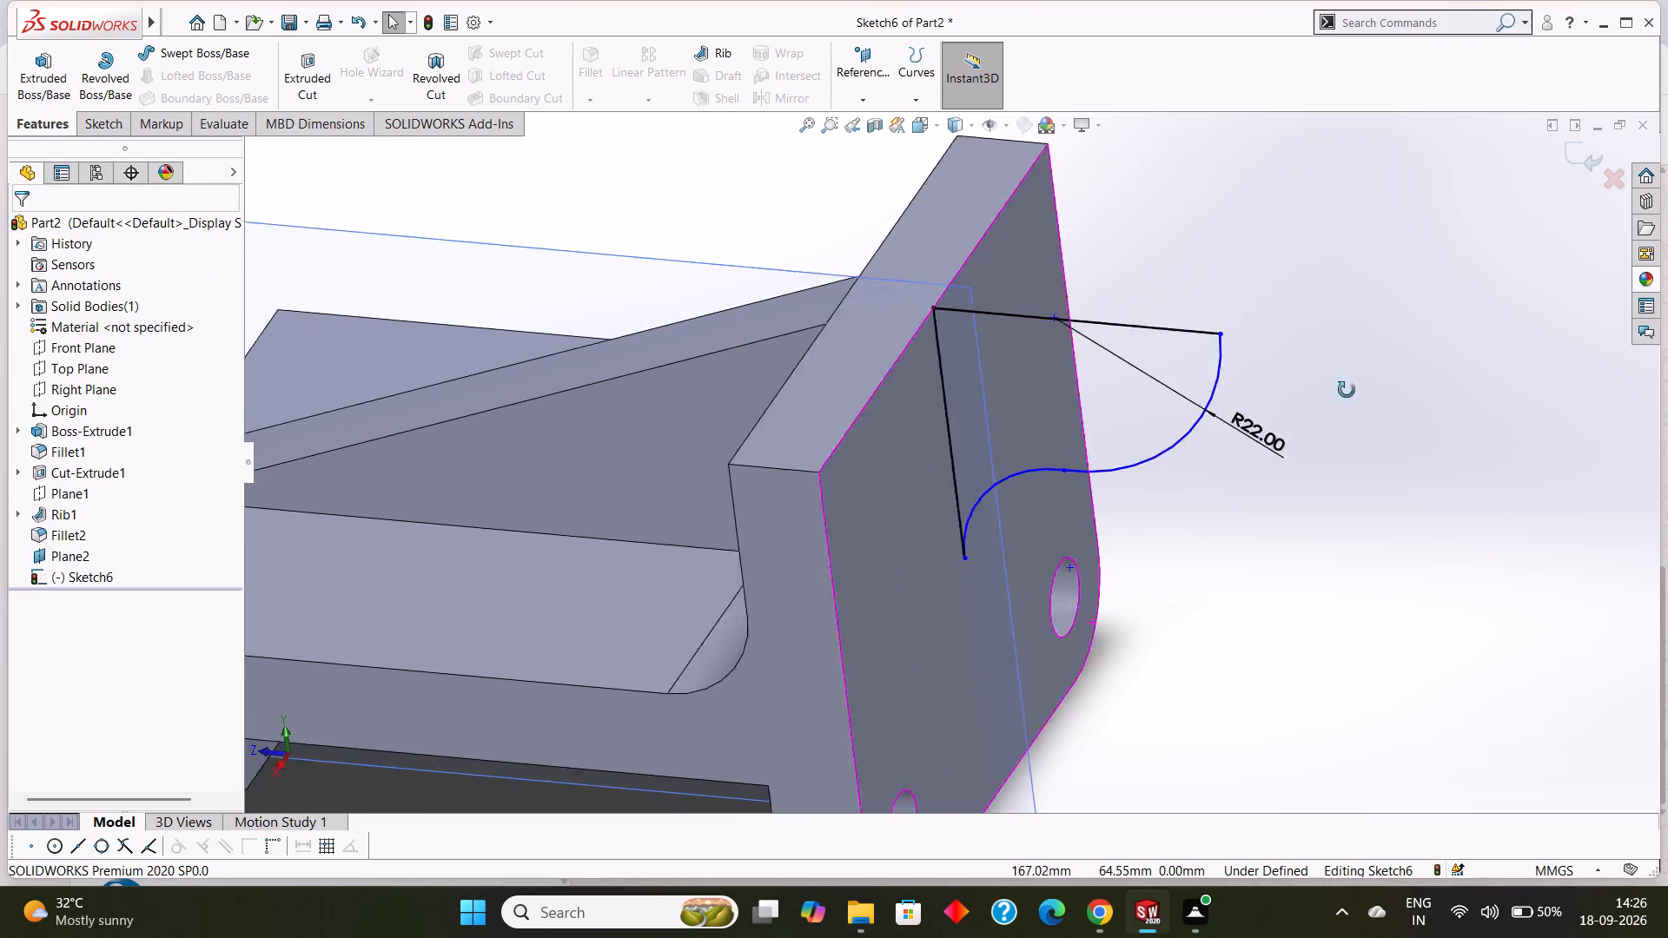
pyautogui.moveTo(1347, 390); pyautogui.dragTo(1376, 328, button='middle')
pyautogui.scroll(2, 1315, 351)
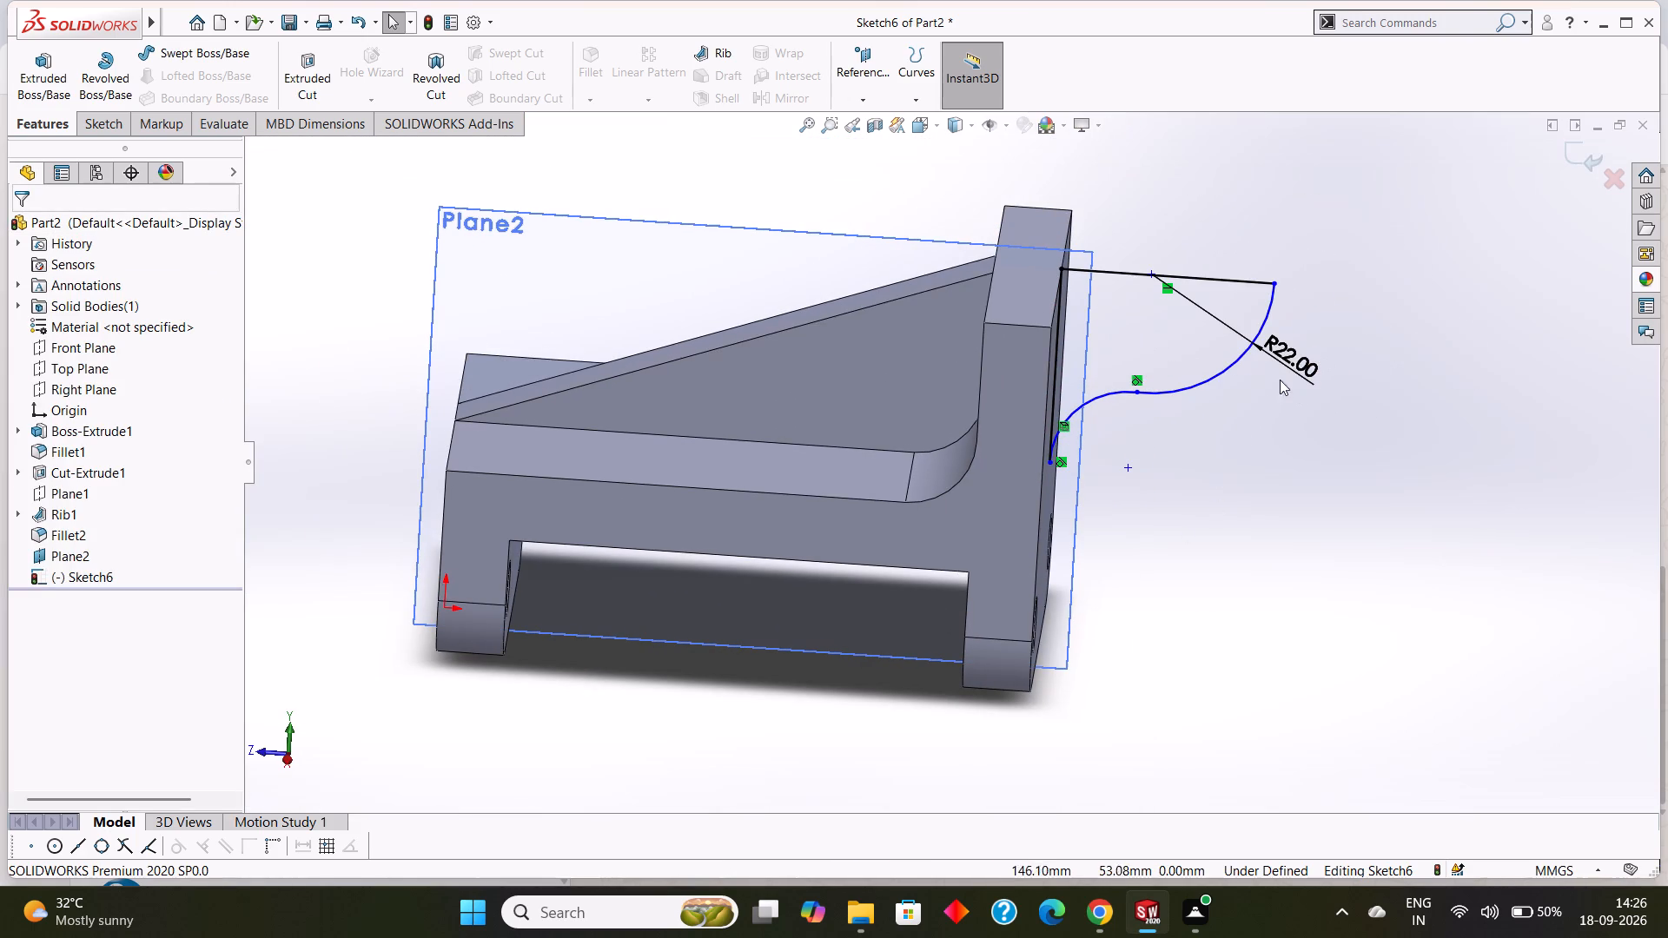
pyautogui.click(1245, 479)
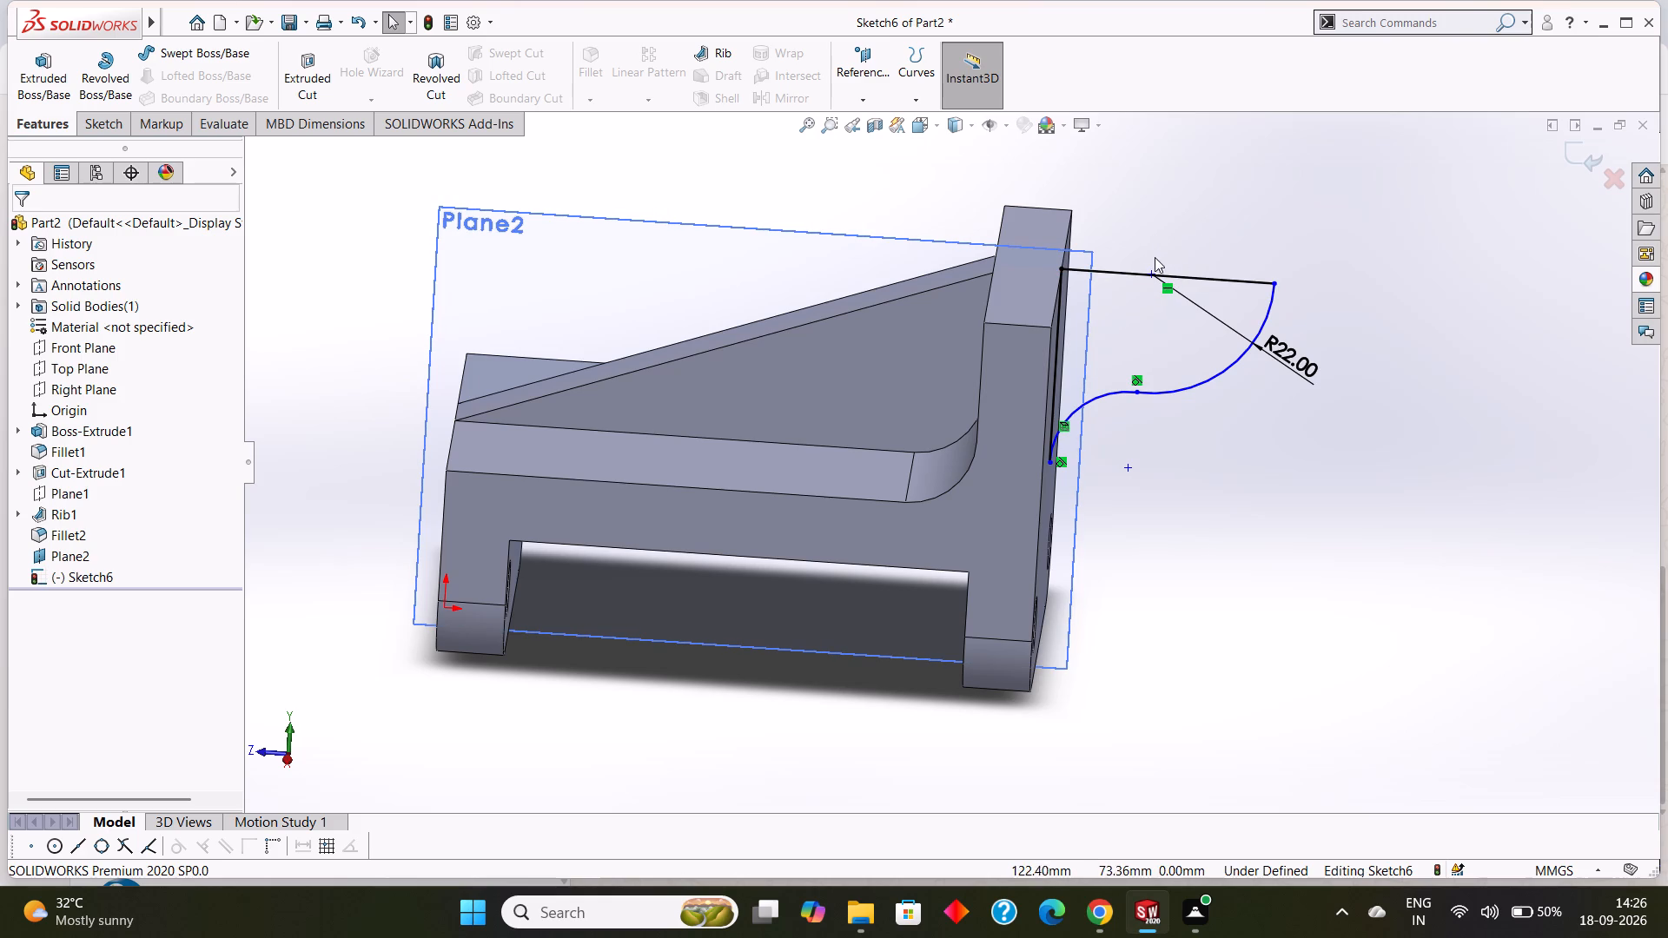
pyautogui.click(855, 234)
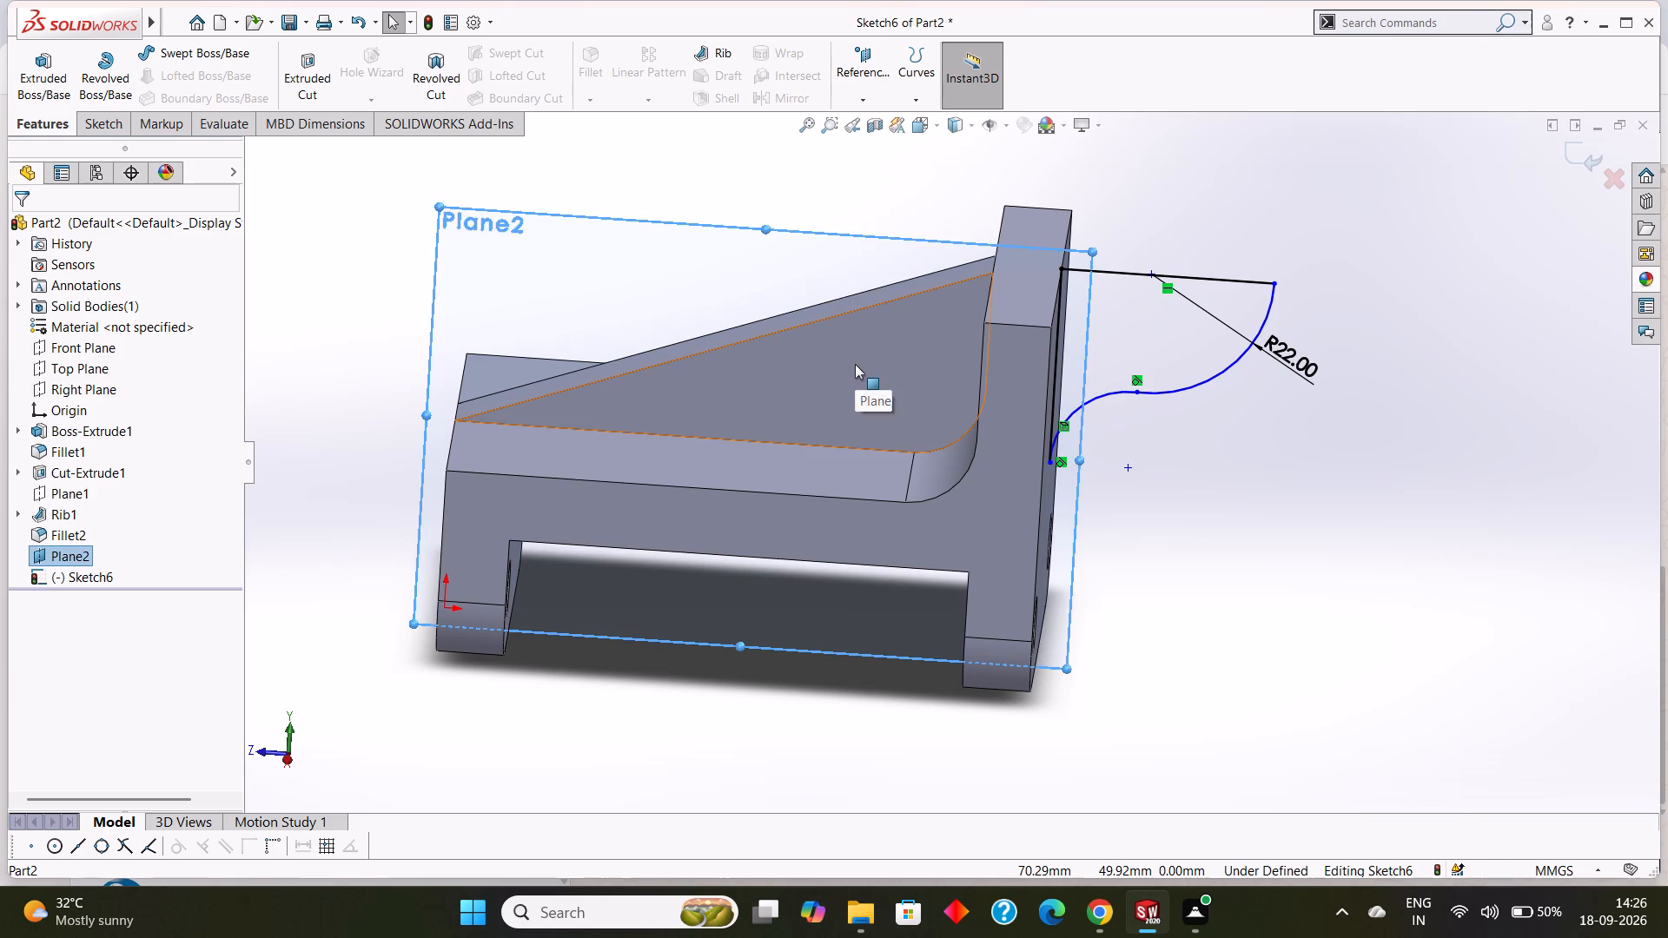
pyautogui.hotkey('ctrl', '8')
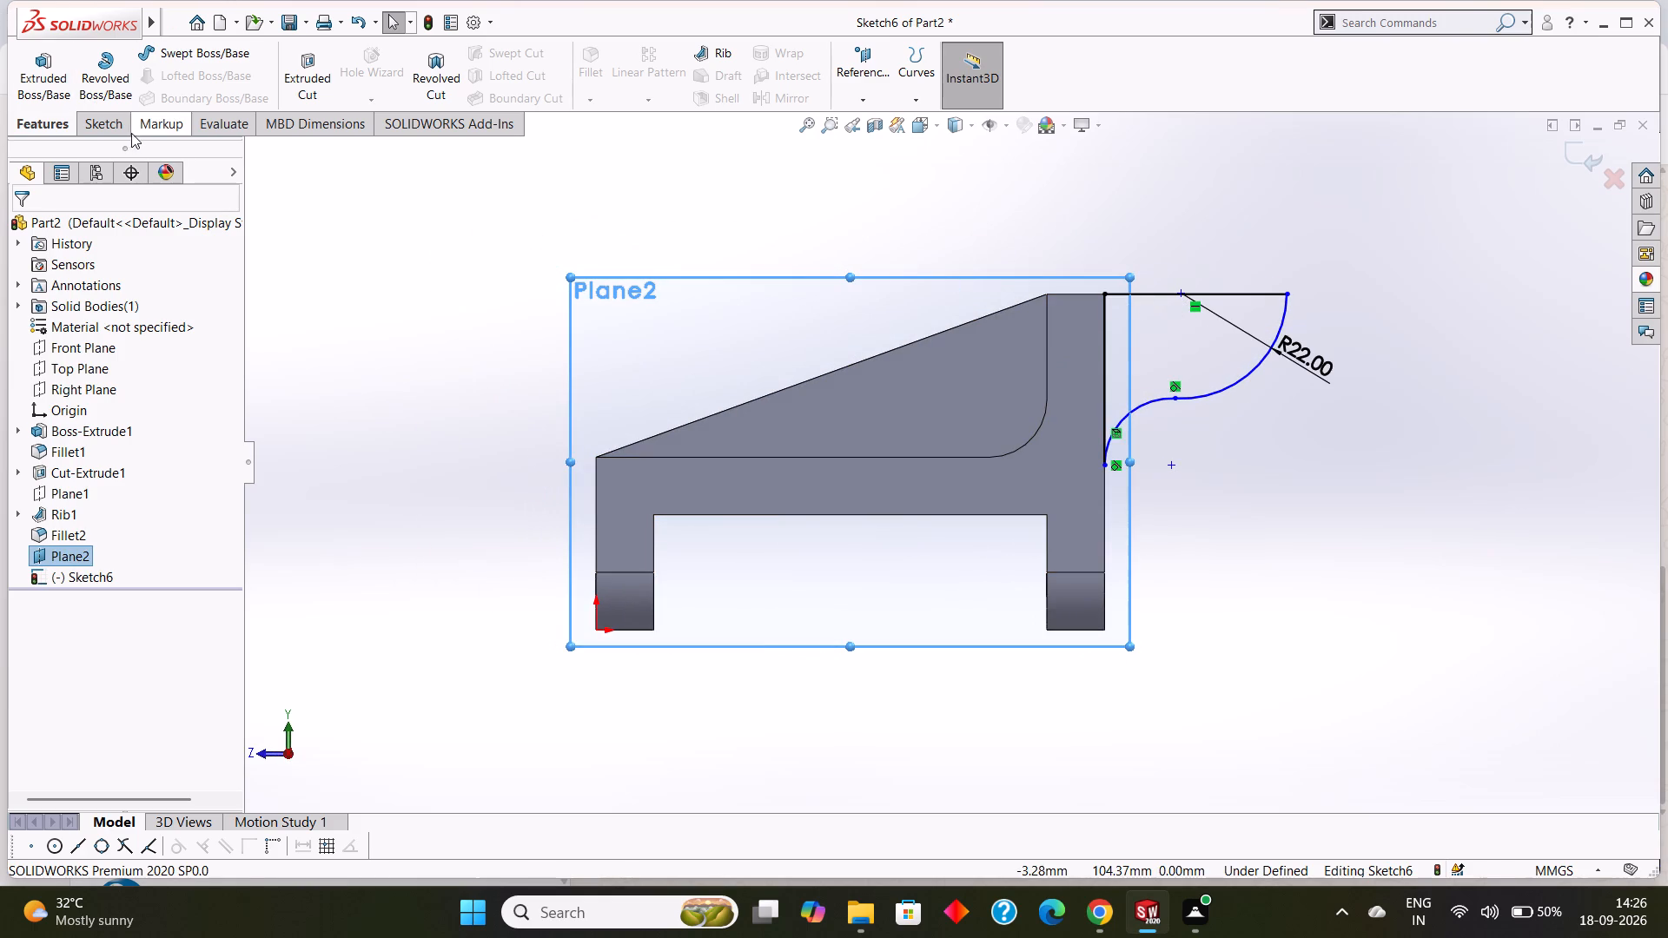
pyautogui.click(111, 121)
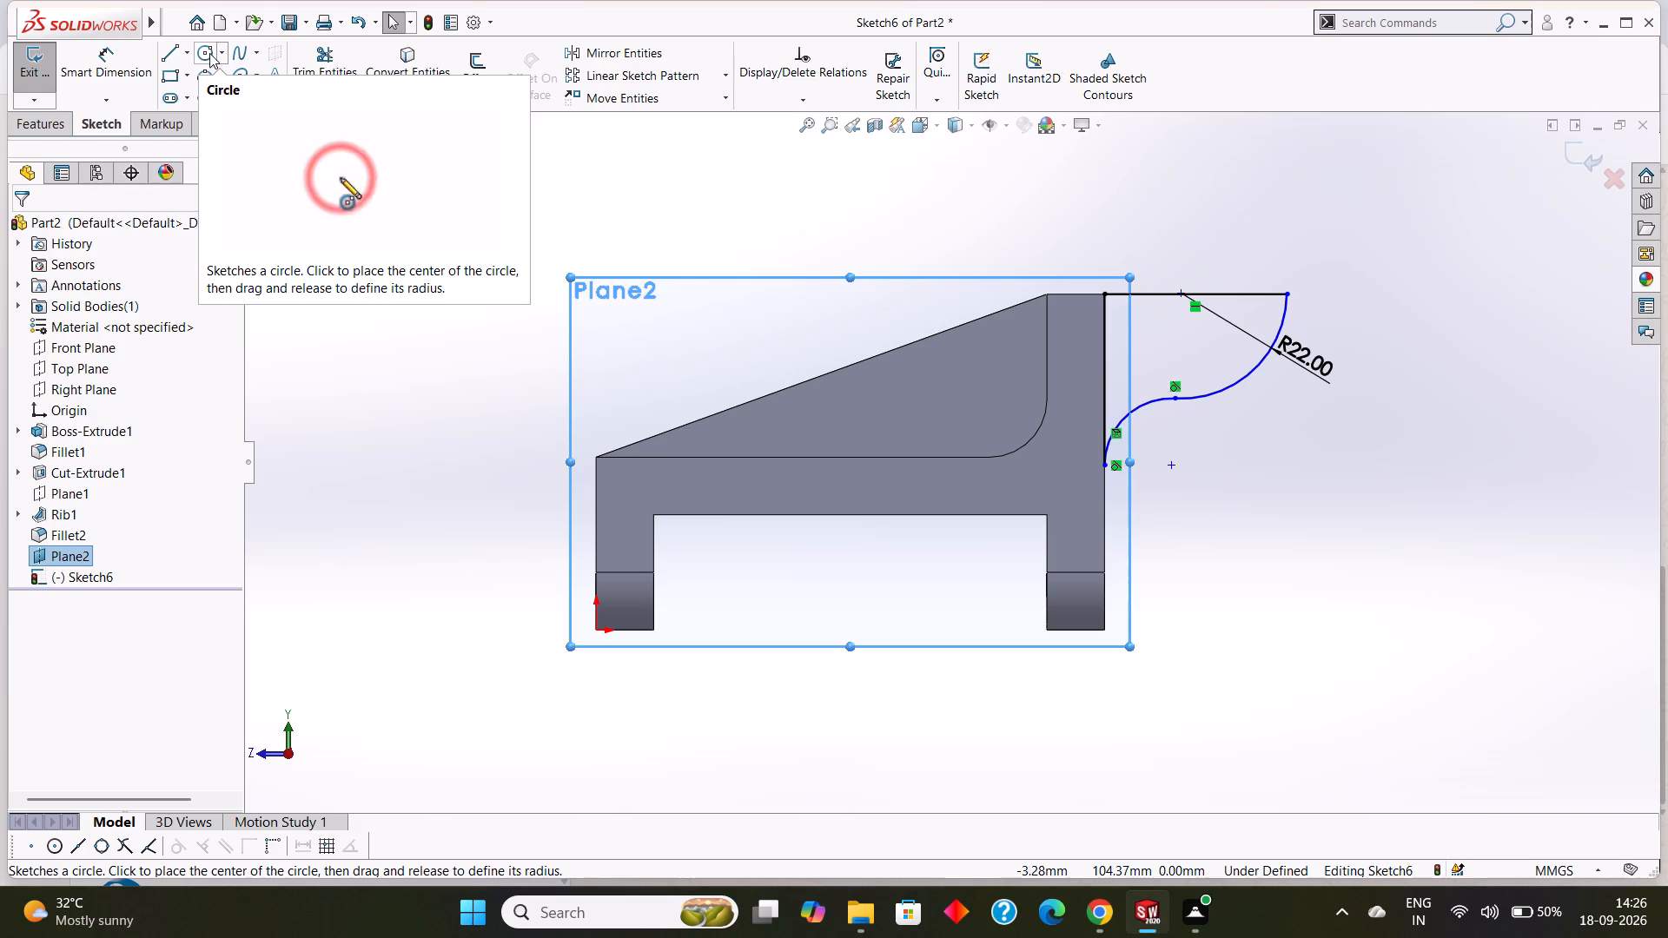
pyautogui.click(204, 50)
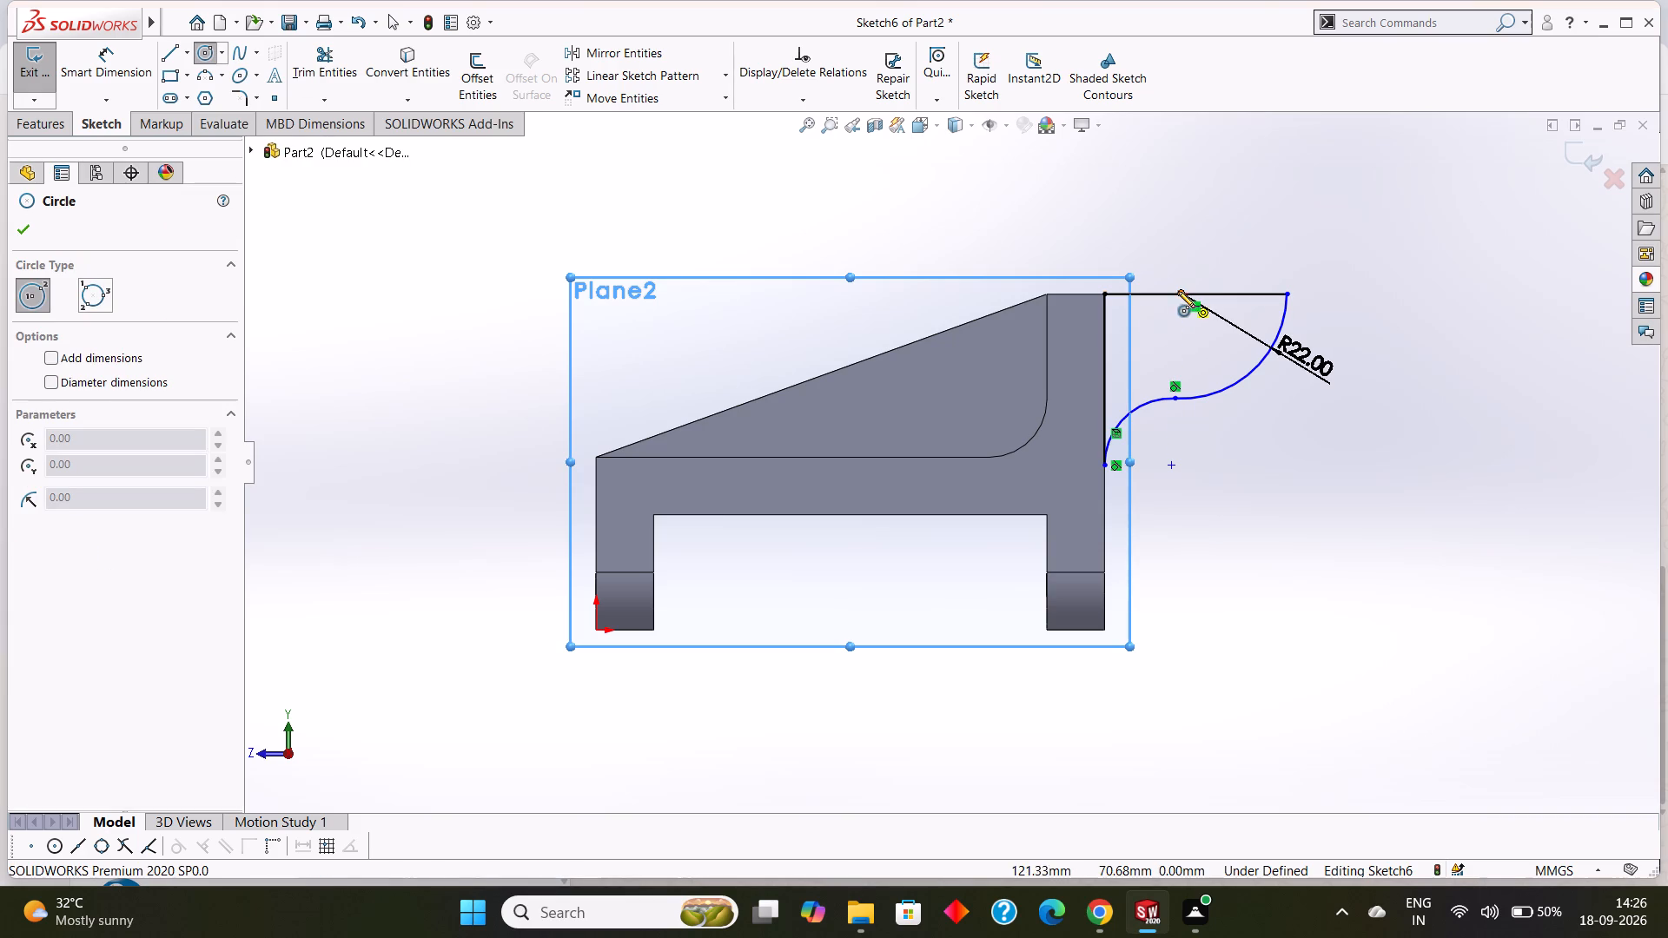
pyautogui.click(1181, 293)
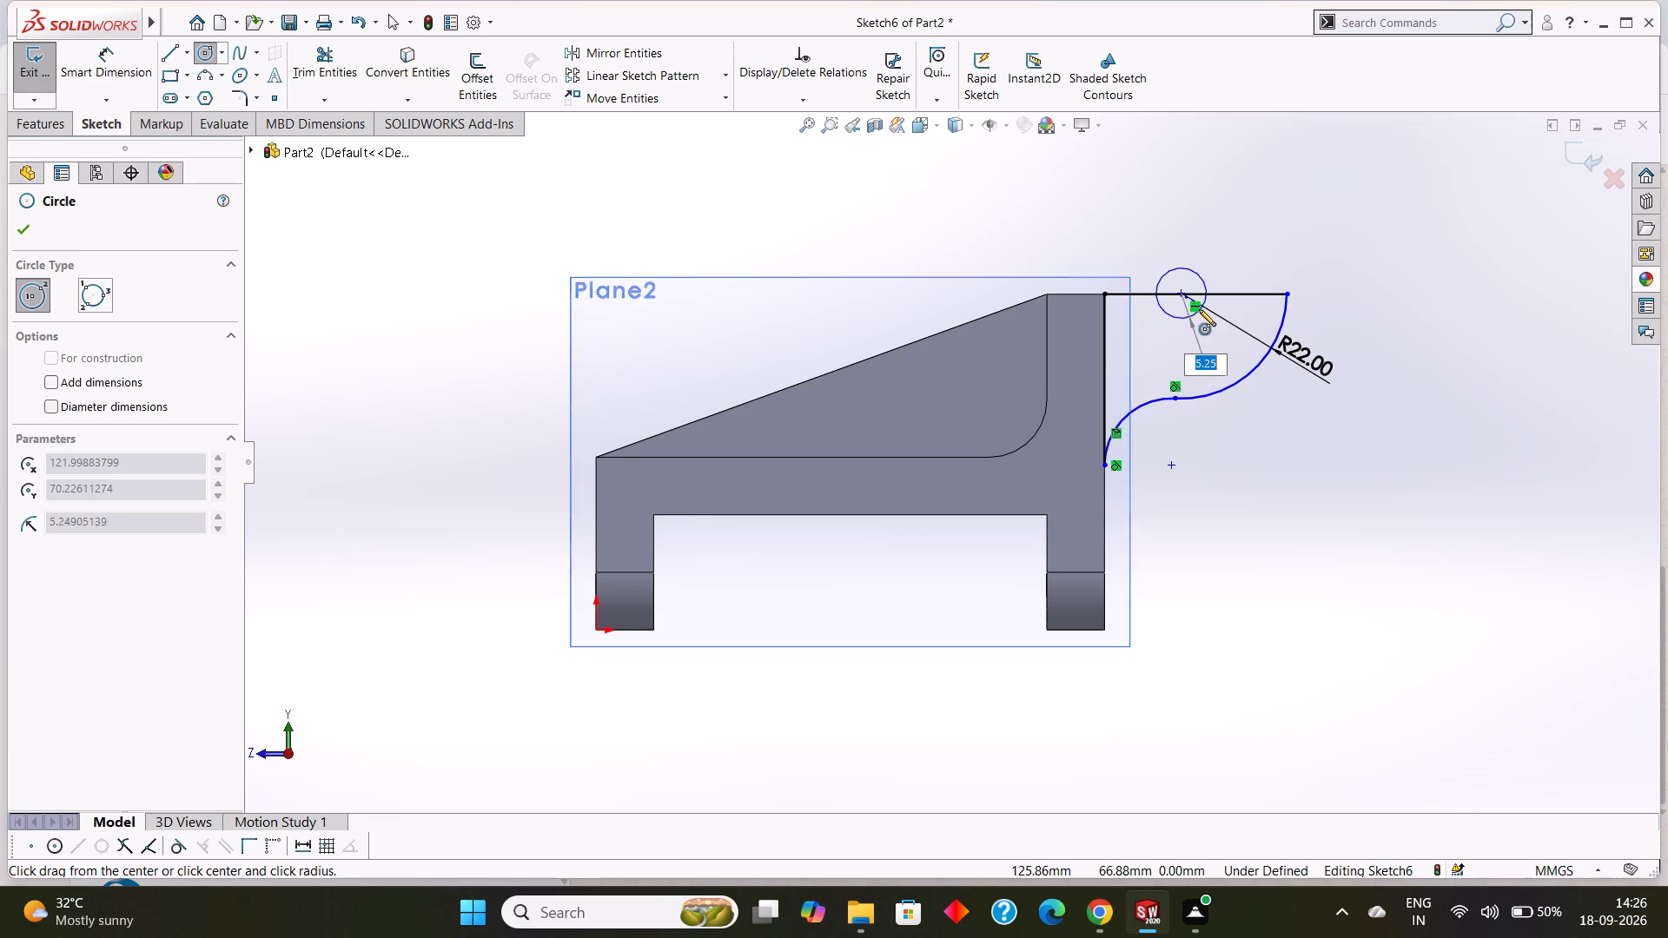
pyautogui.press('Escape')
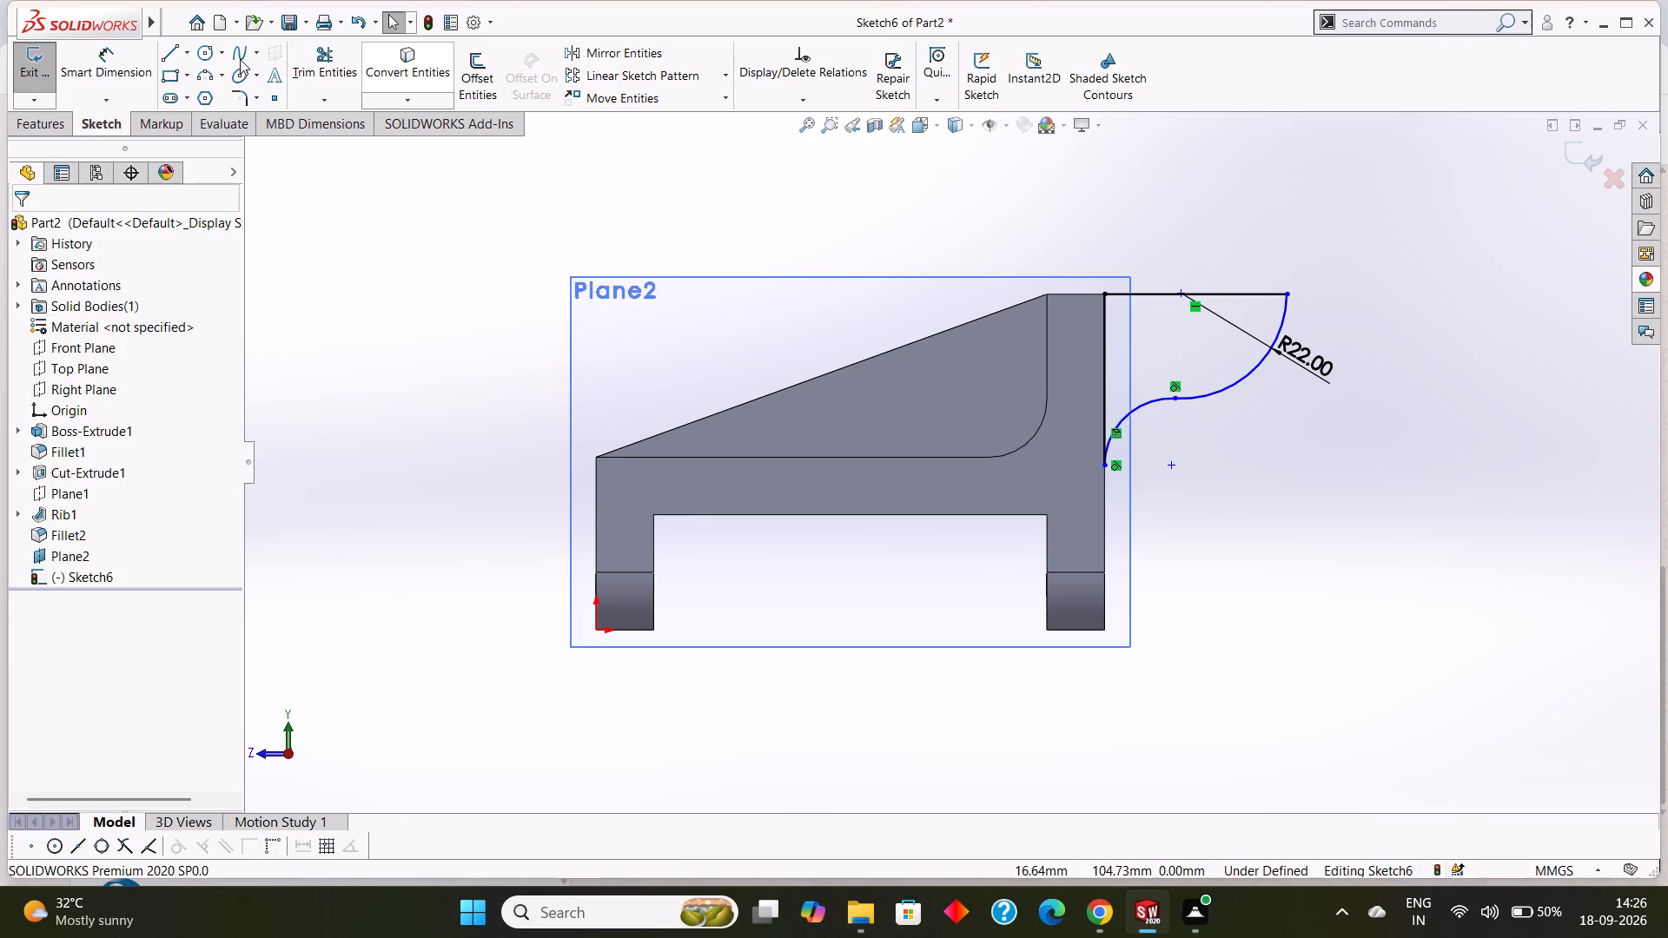
# Dimension the horizontal distance from the upright's outer top corner to the 22 mm arc's centre as 10 mm.
pyautogui.click(132, 52)
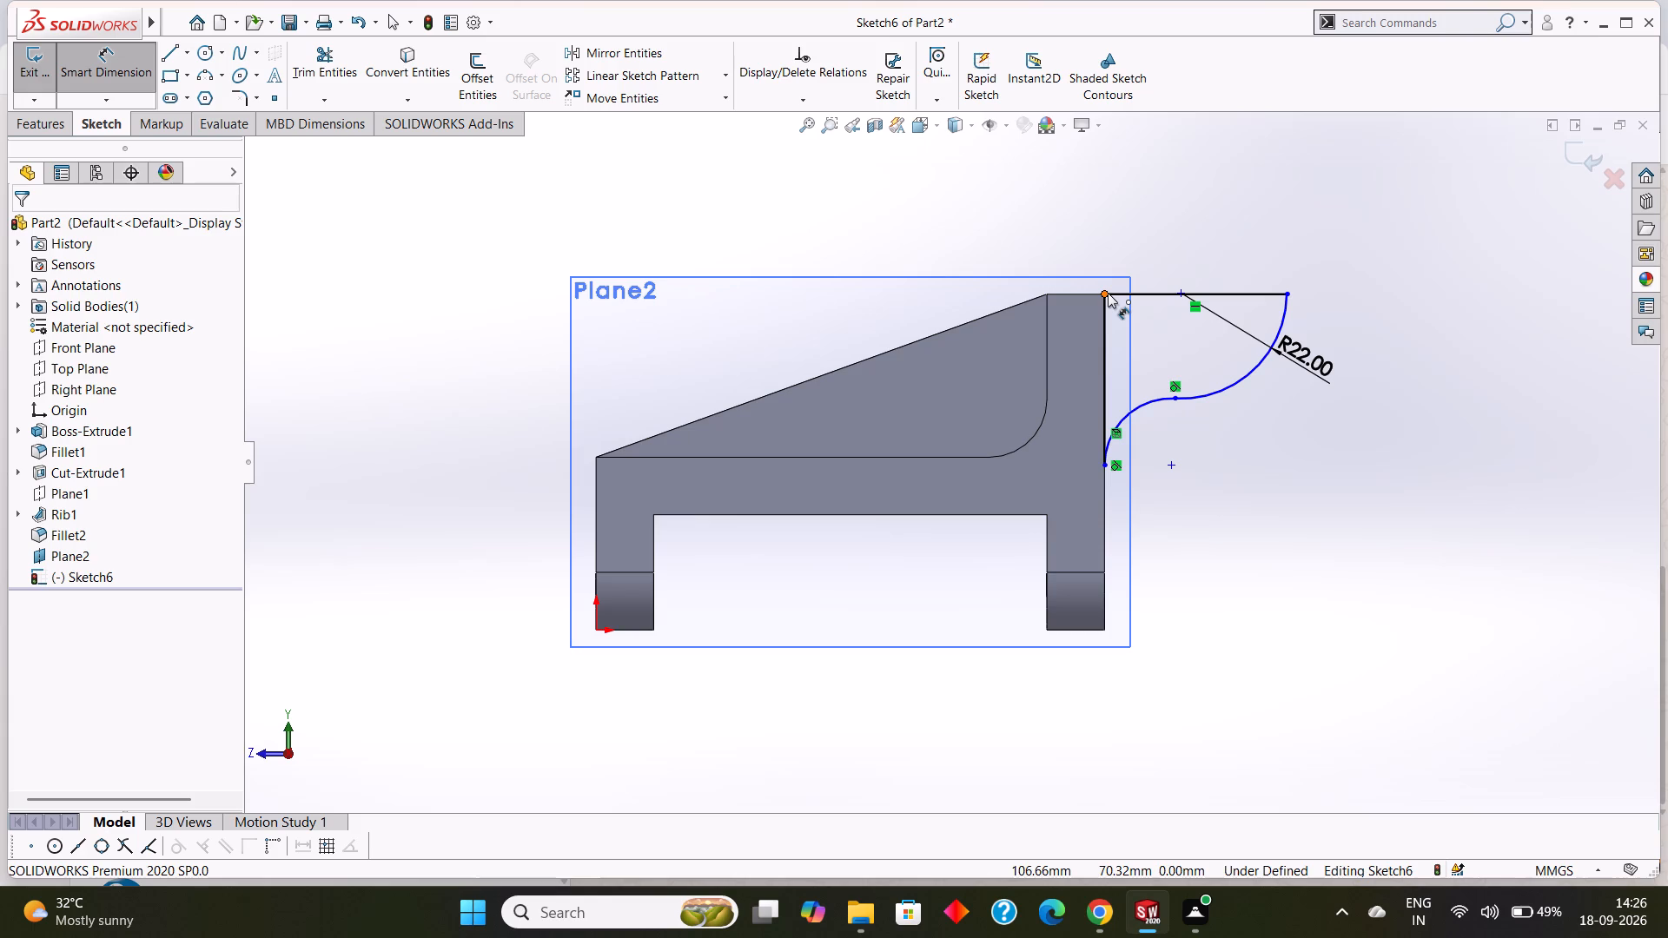
pyautogui.click(1104, 292)
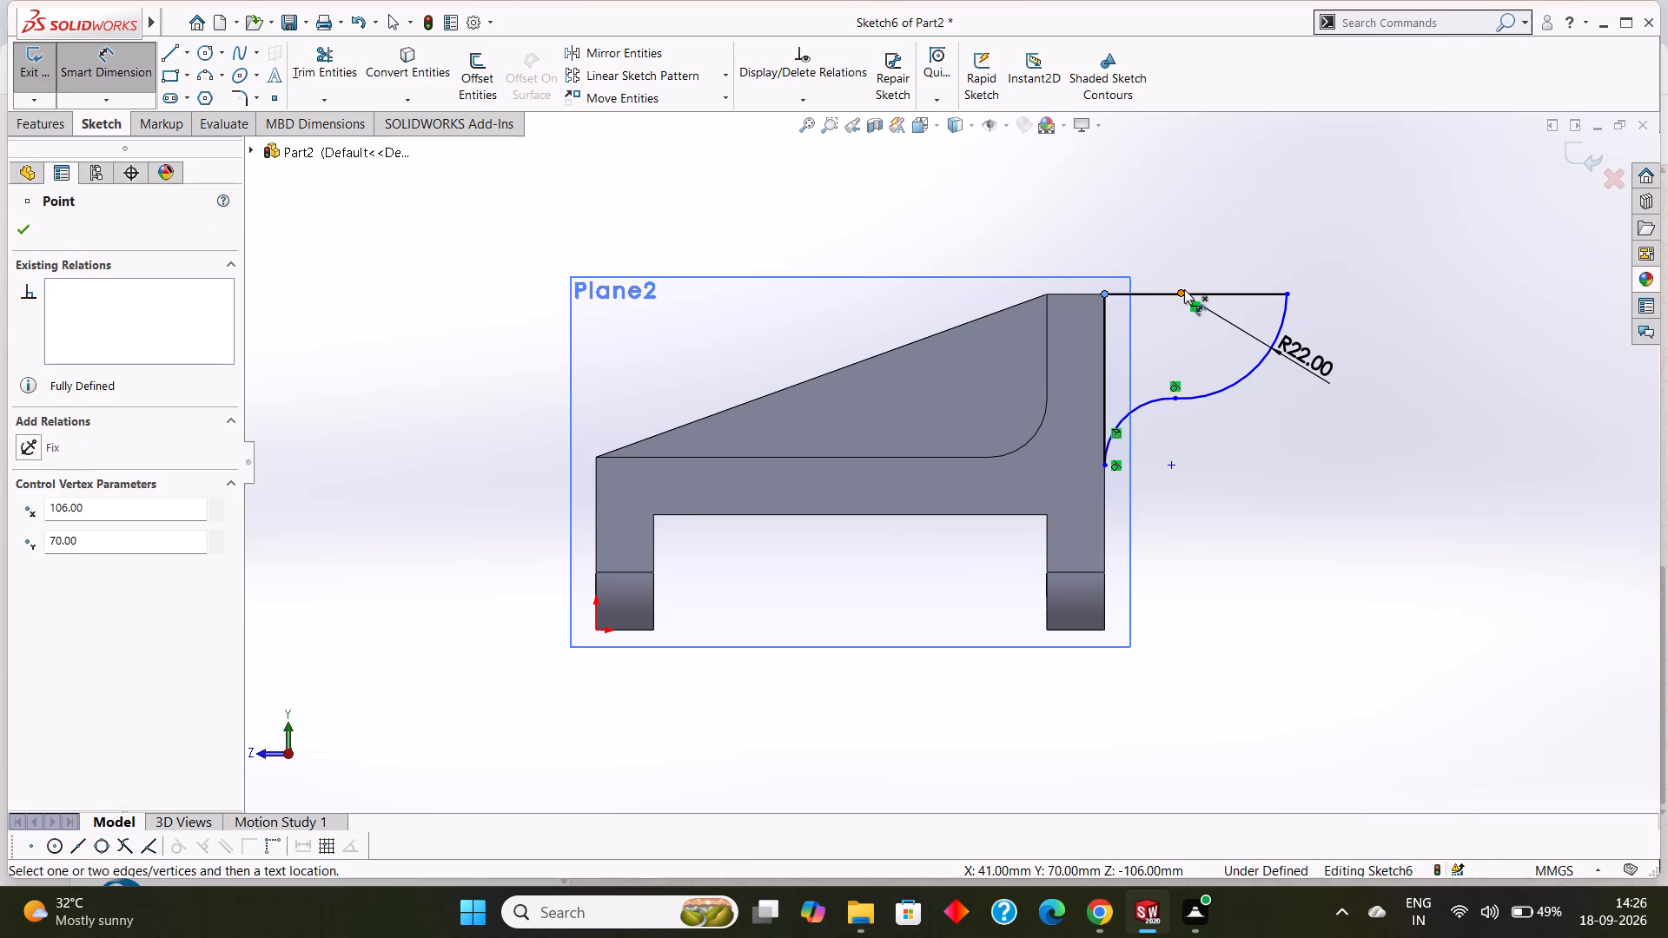
pyautogui.click(1184, 289)
pyautogui.click(1134, 231)
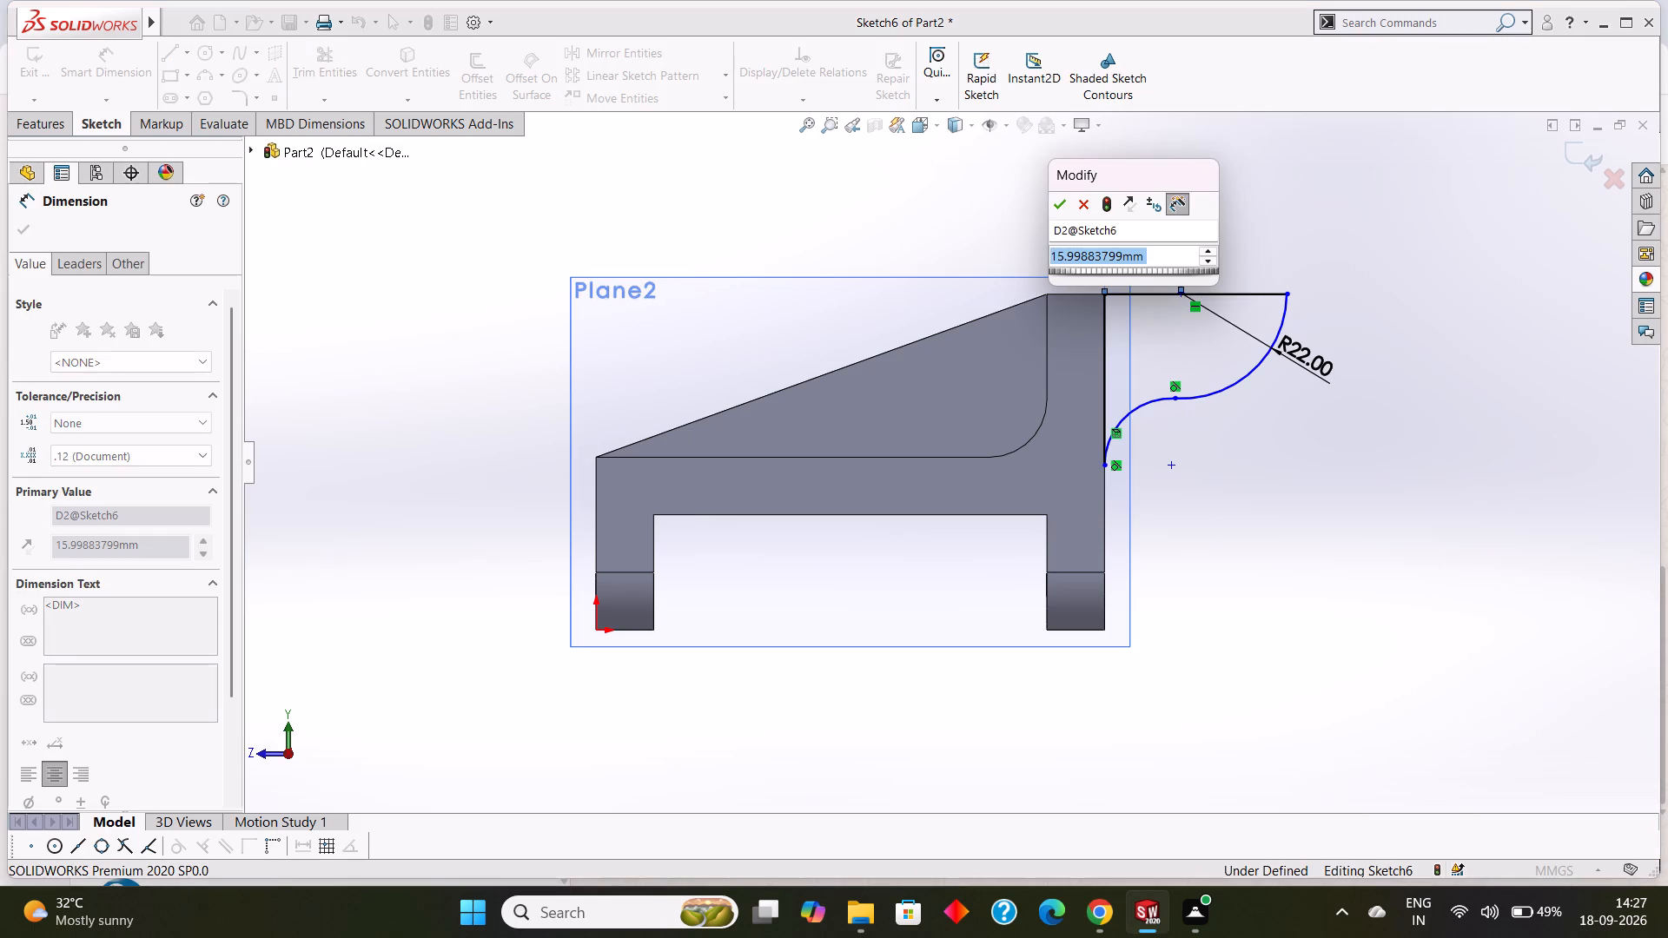
pyautogui.write('10')
pyautogui.press('Return')
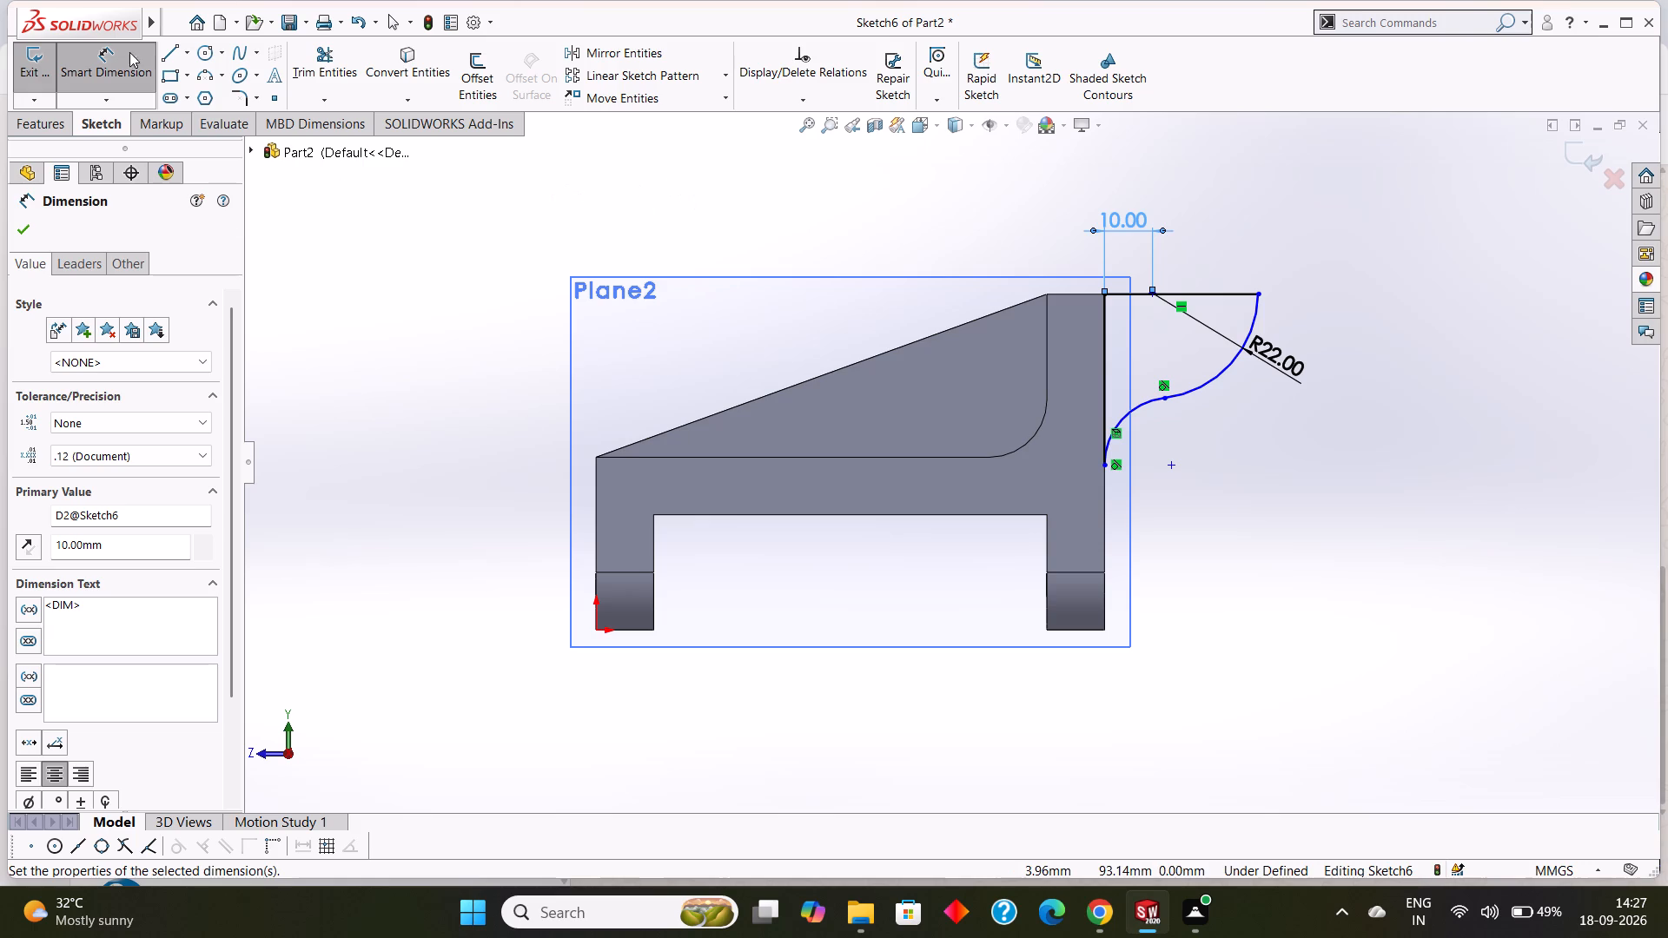
pyautogui.click(99, 59)
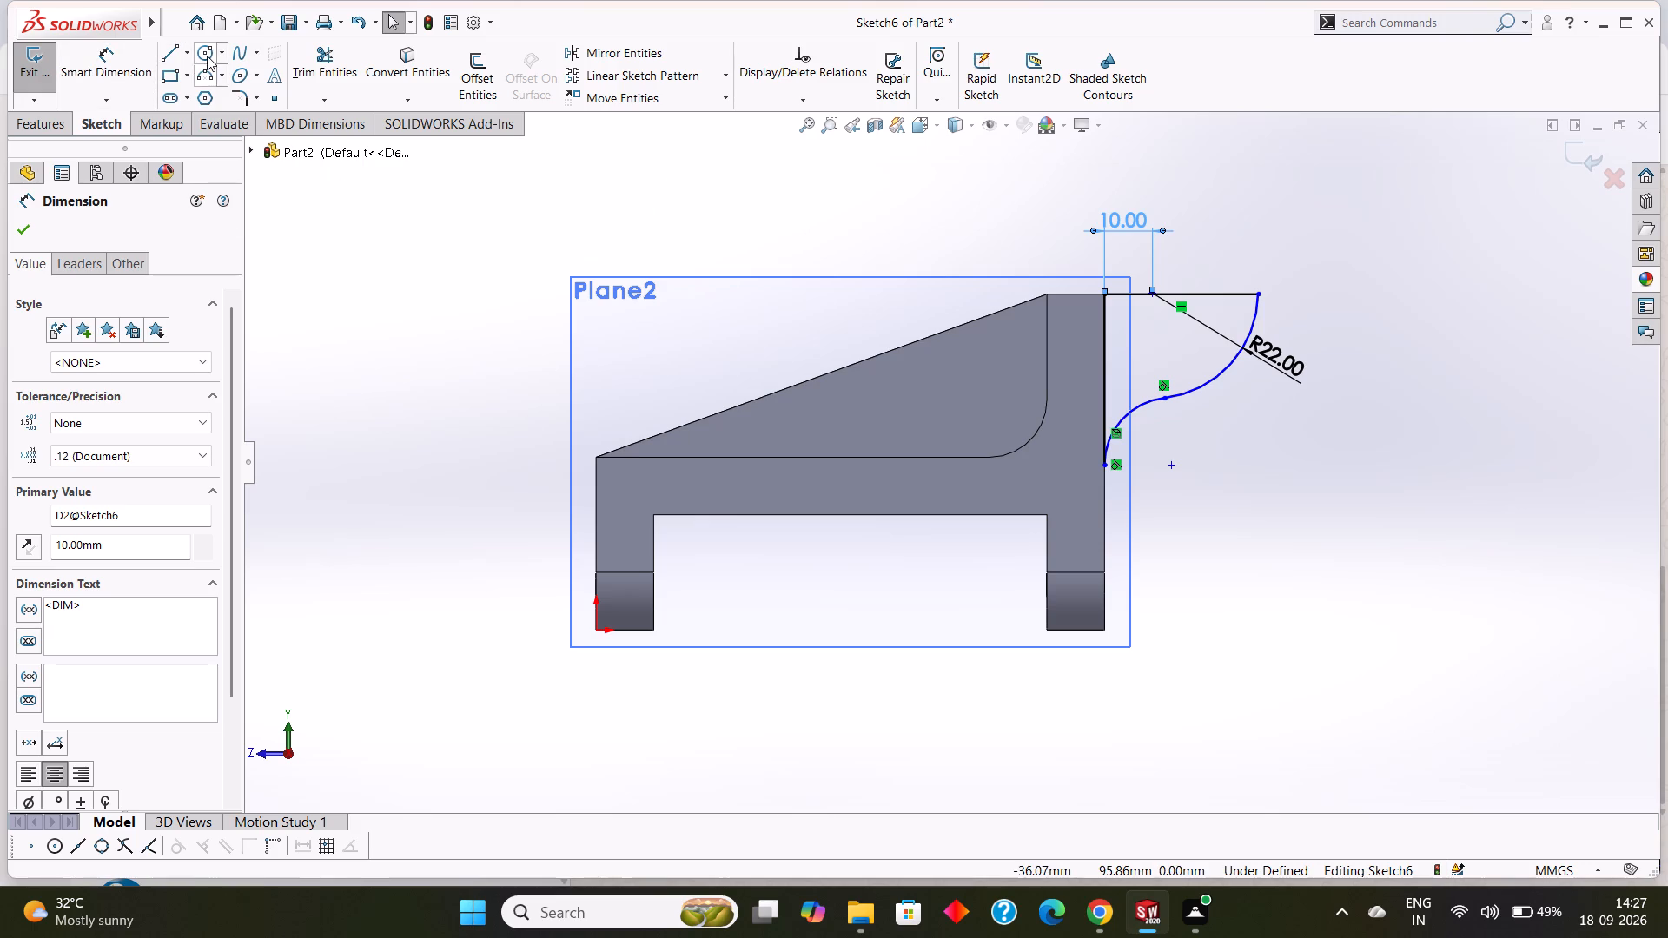
# Draw a circle with a 5 mm radius centred on the 22 mm arc's centre point.
pyautogui.click(207, 56)
pyautogui.scroll(-5, 1145, 320)
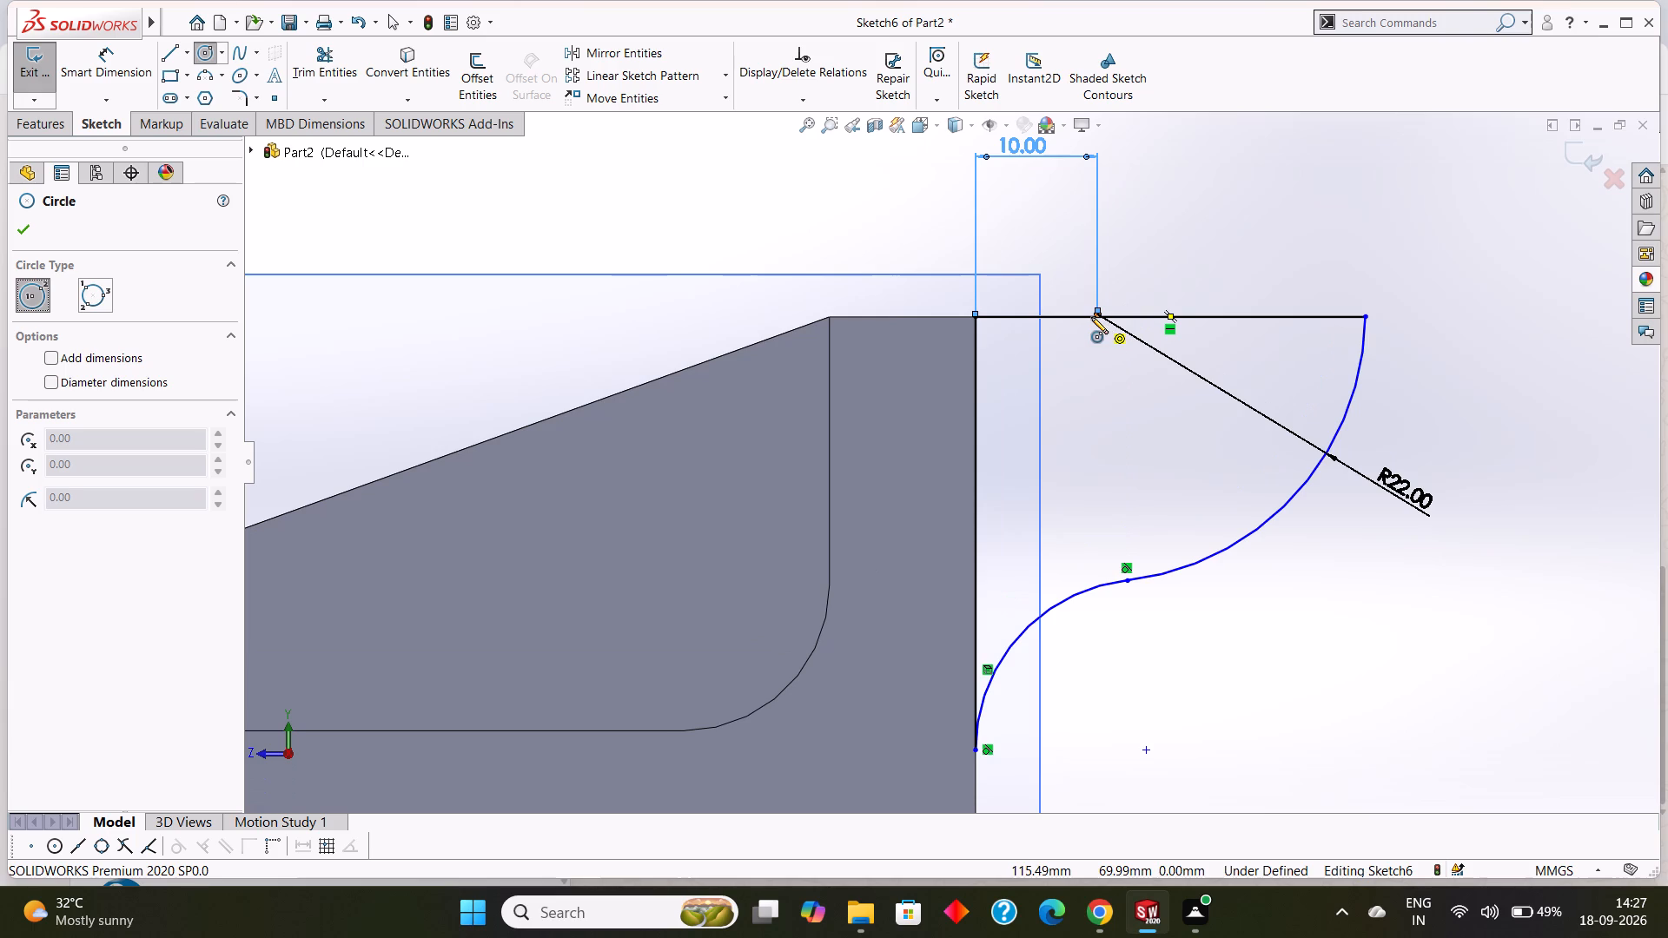
pyautogui.click(1095, 316)
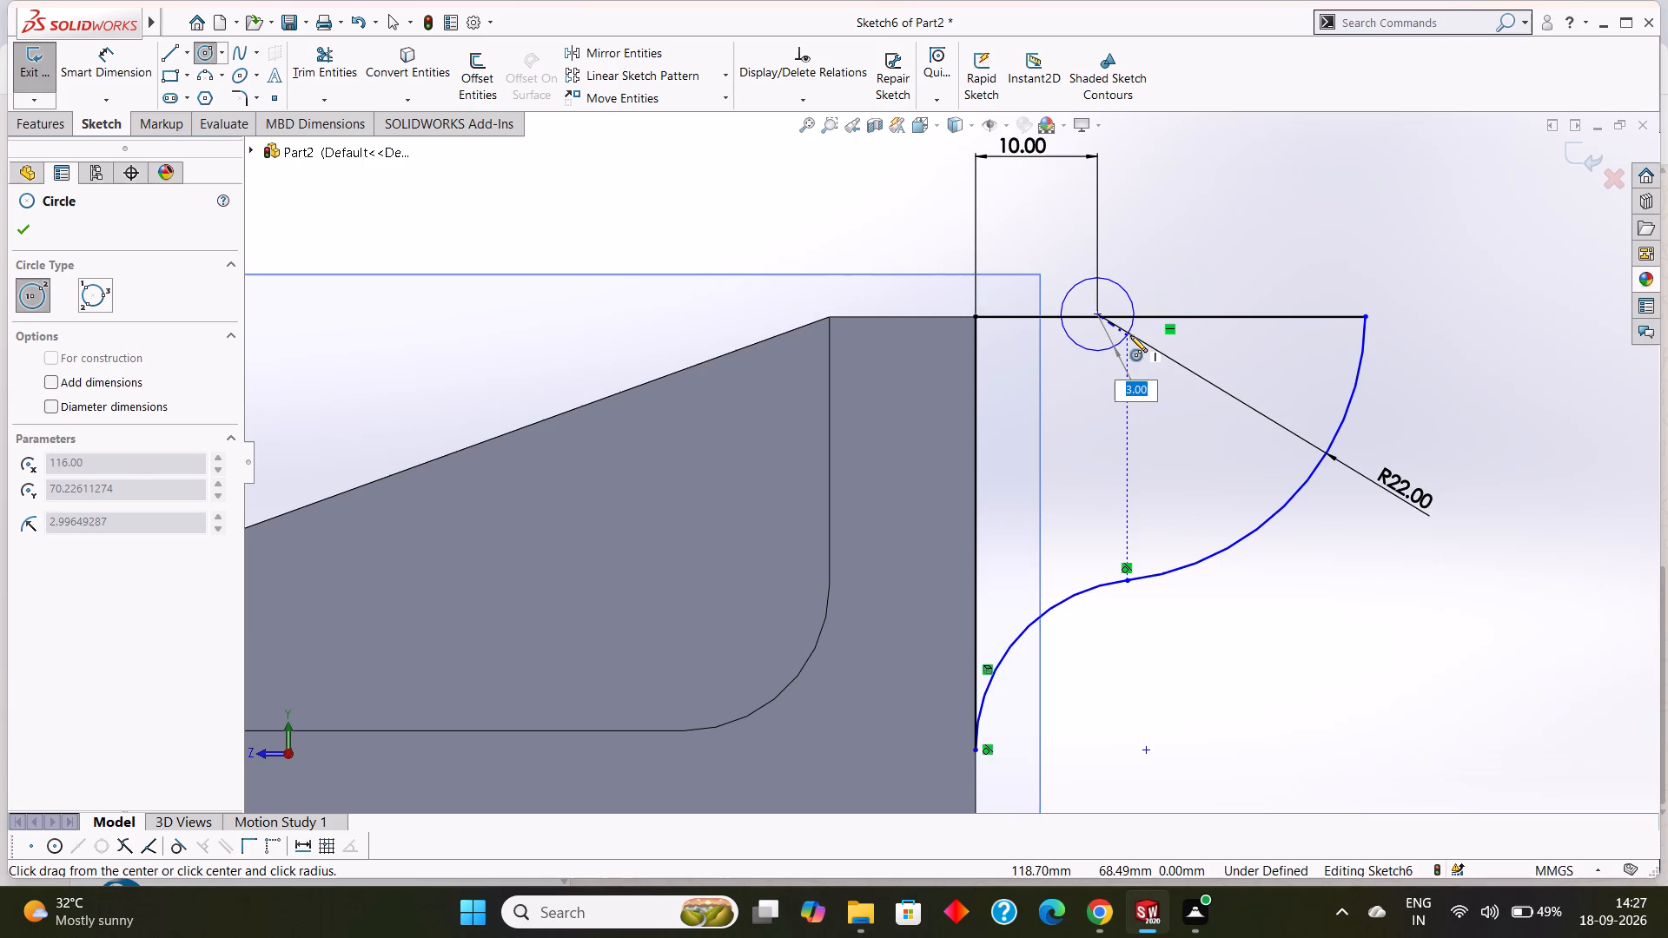
pyautogui.press('5')
pyautogui.press('Return')
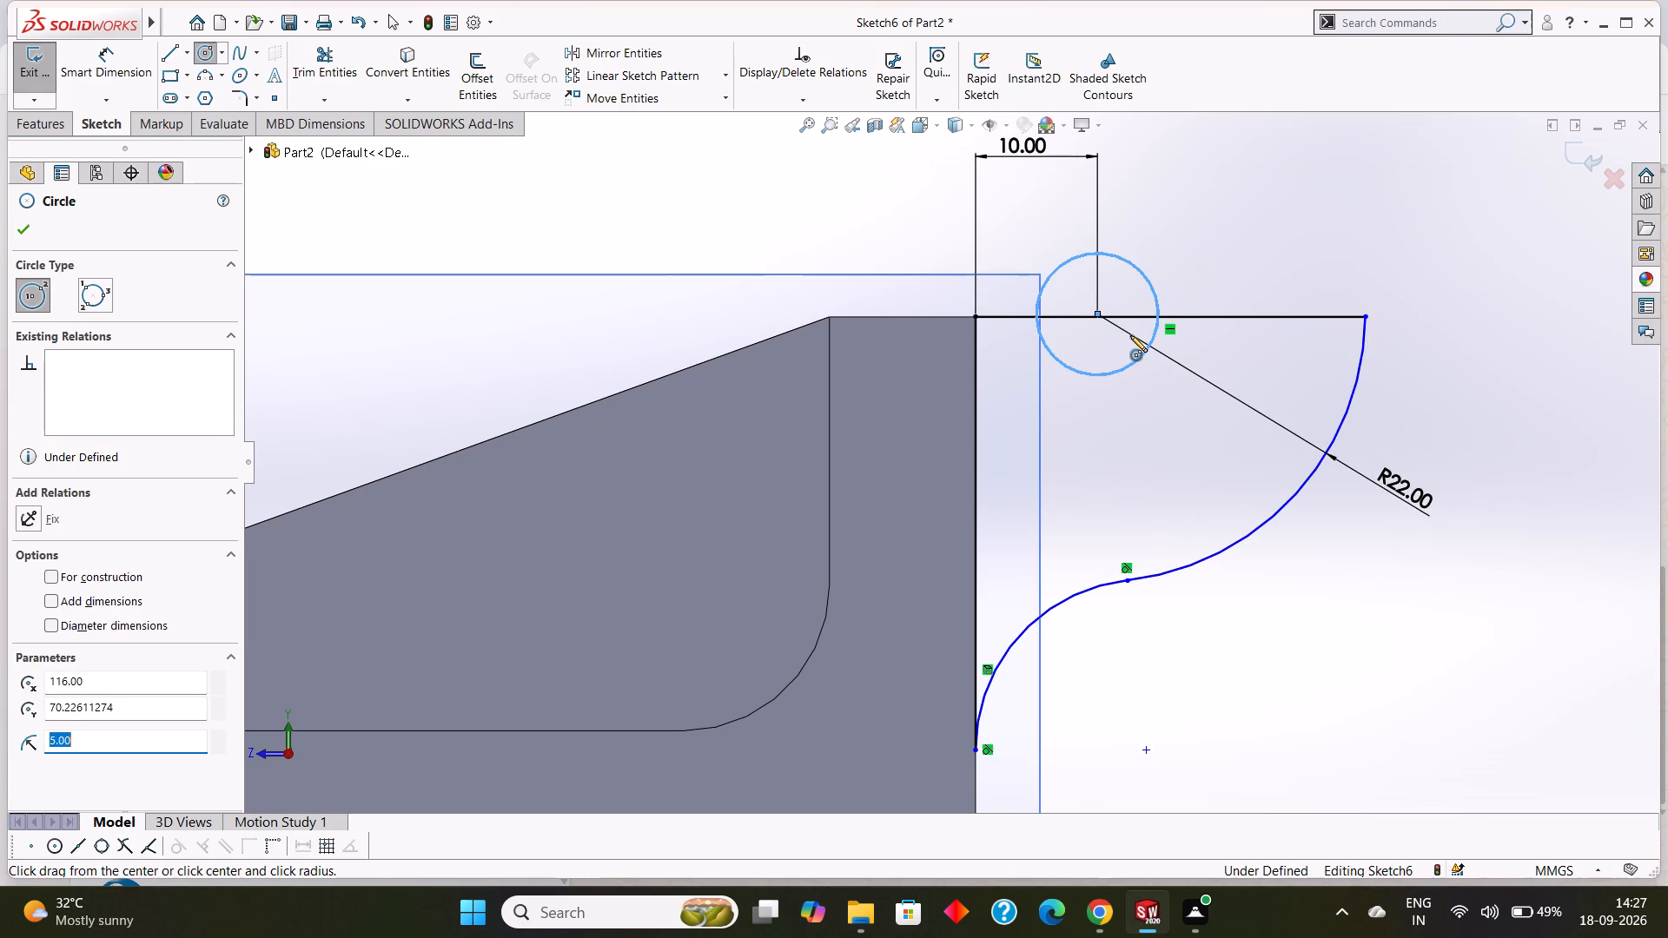
pyautogui.click(21, 225)
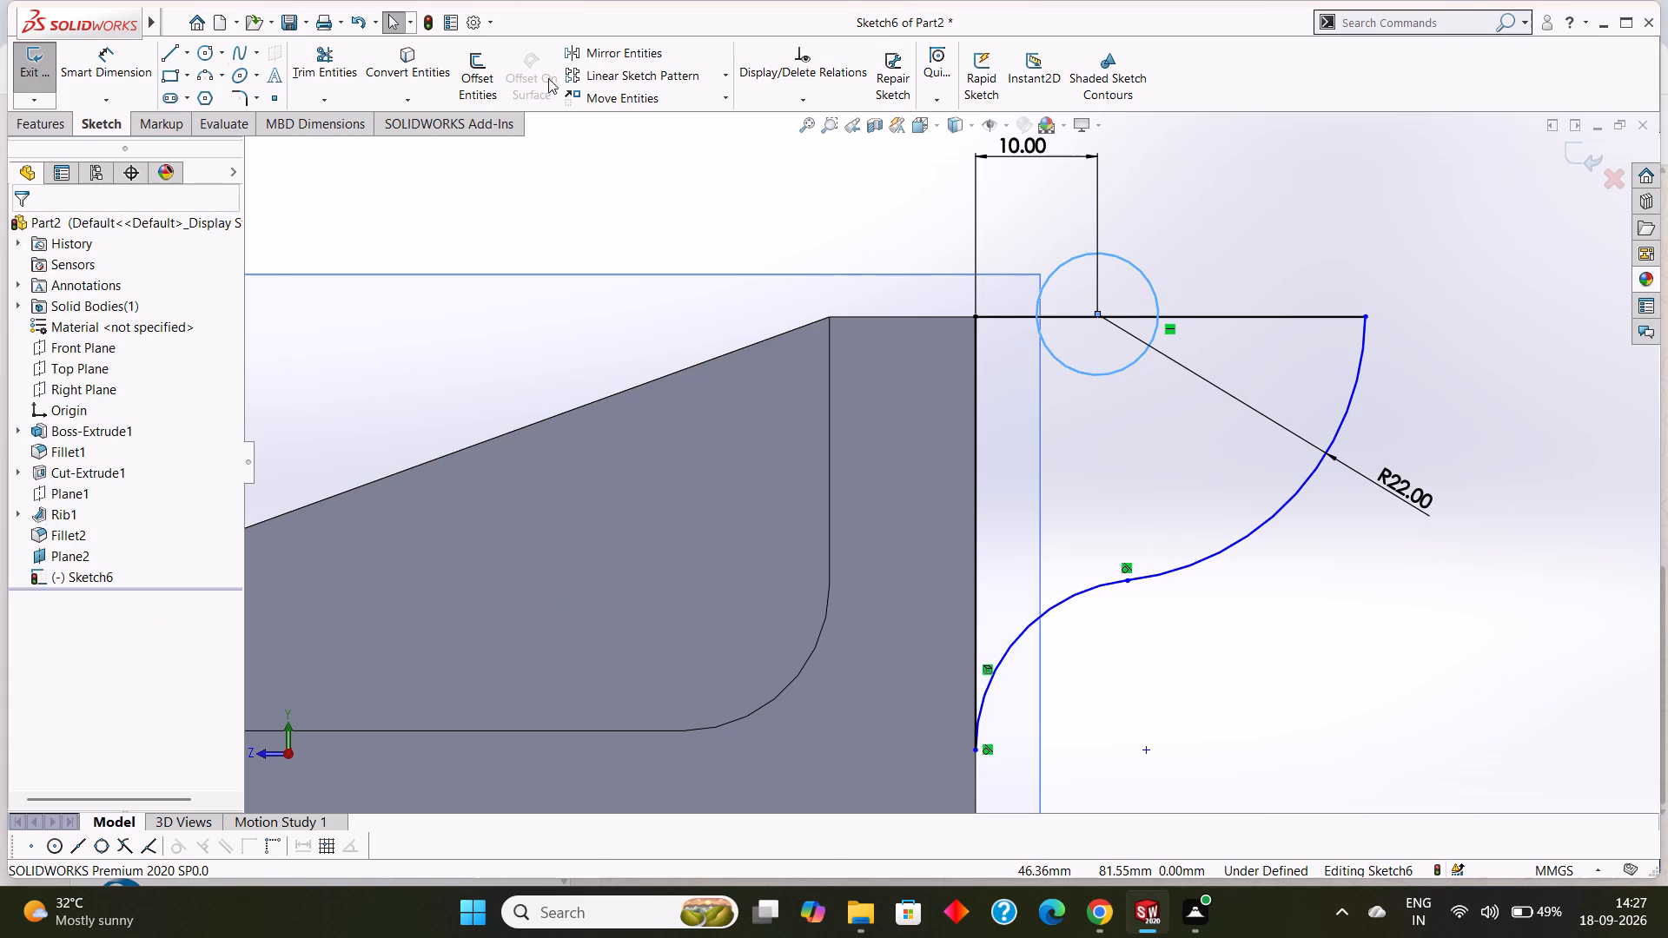
# Add a vertically placed diameter dimension to the new circle, keeping its drawn size.
pyautogui.click(96, 62)
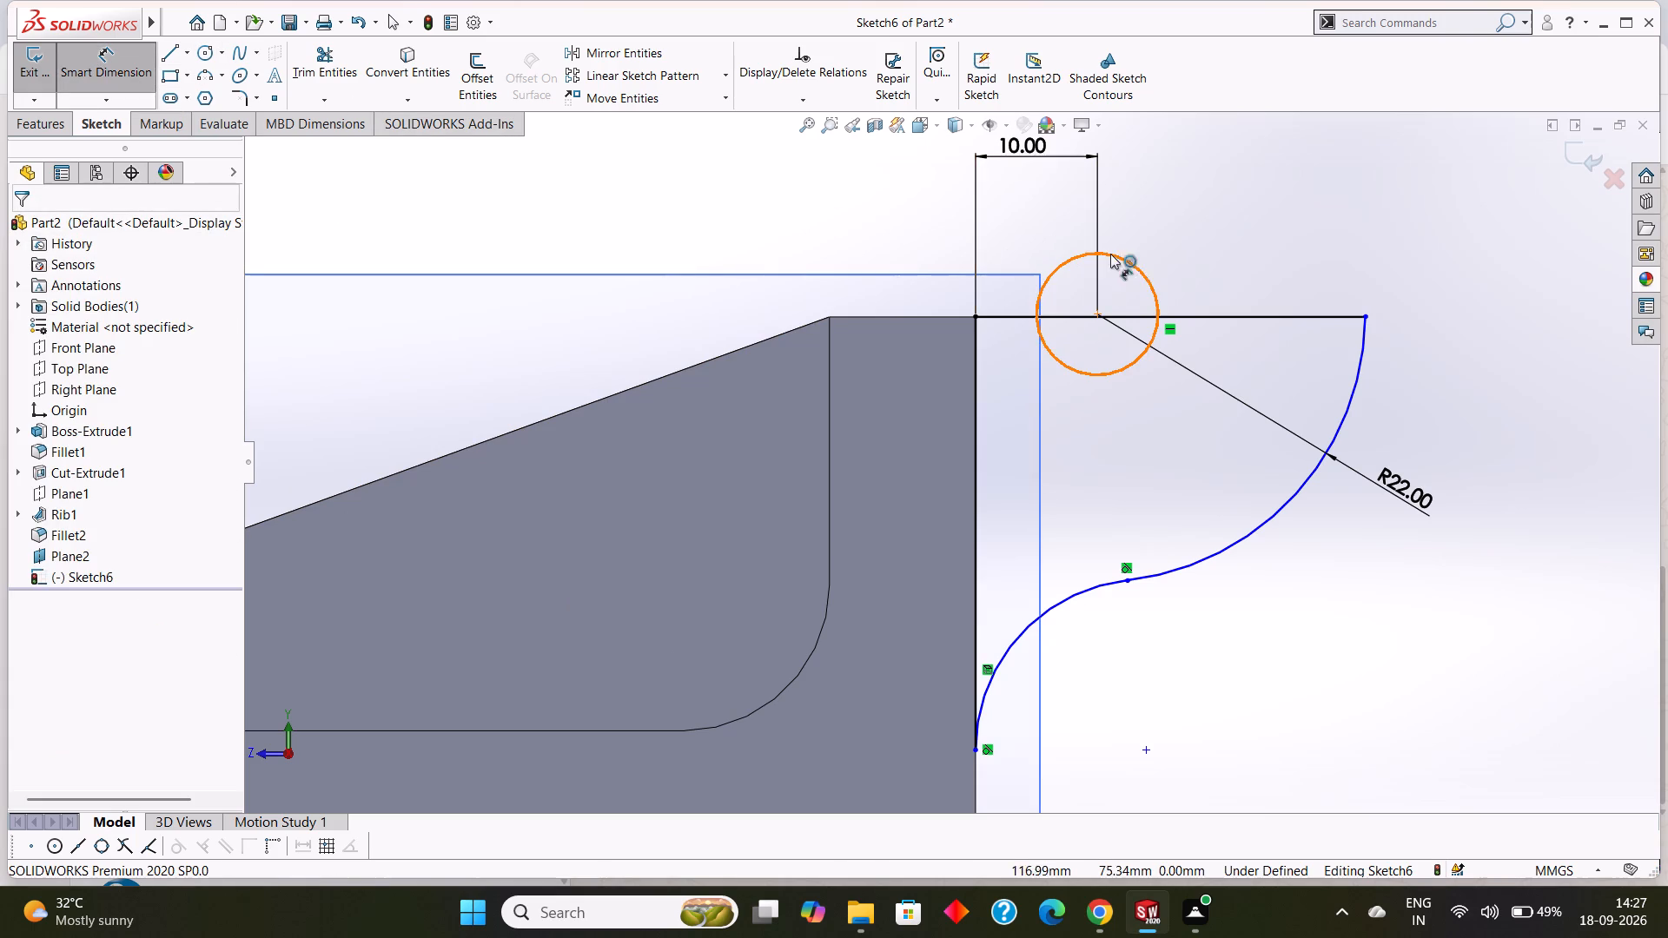
pyautogui.click(1131, 260)
pyautogui.click(1337, 261)
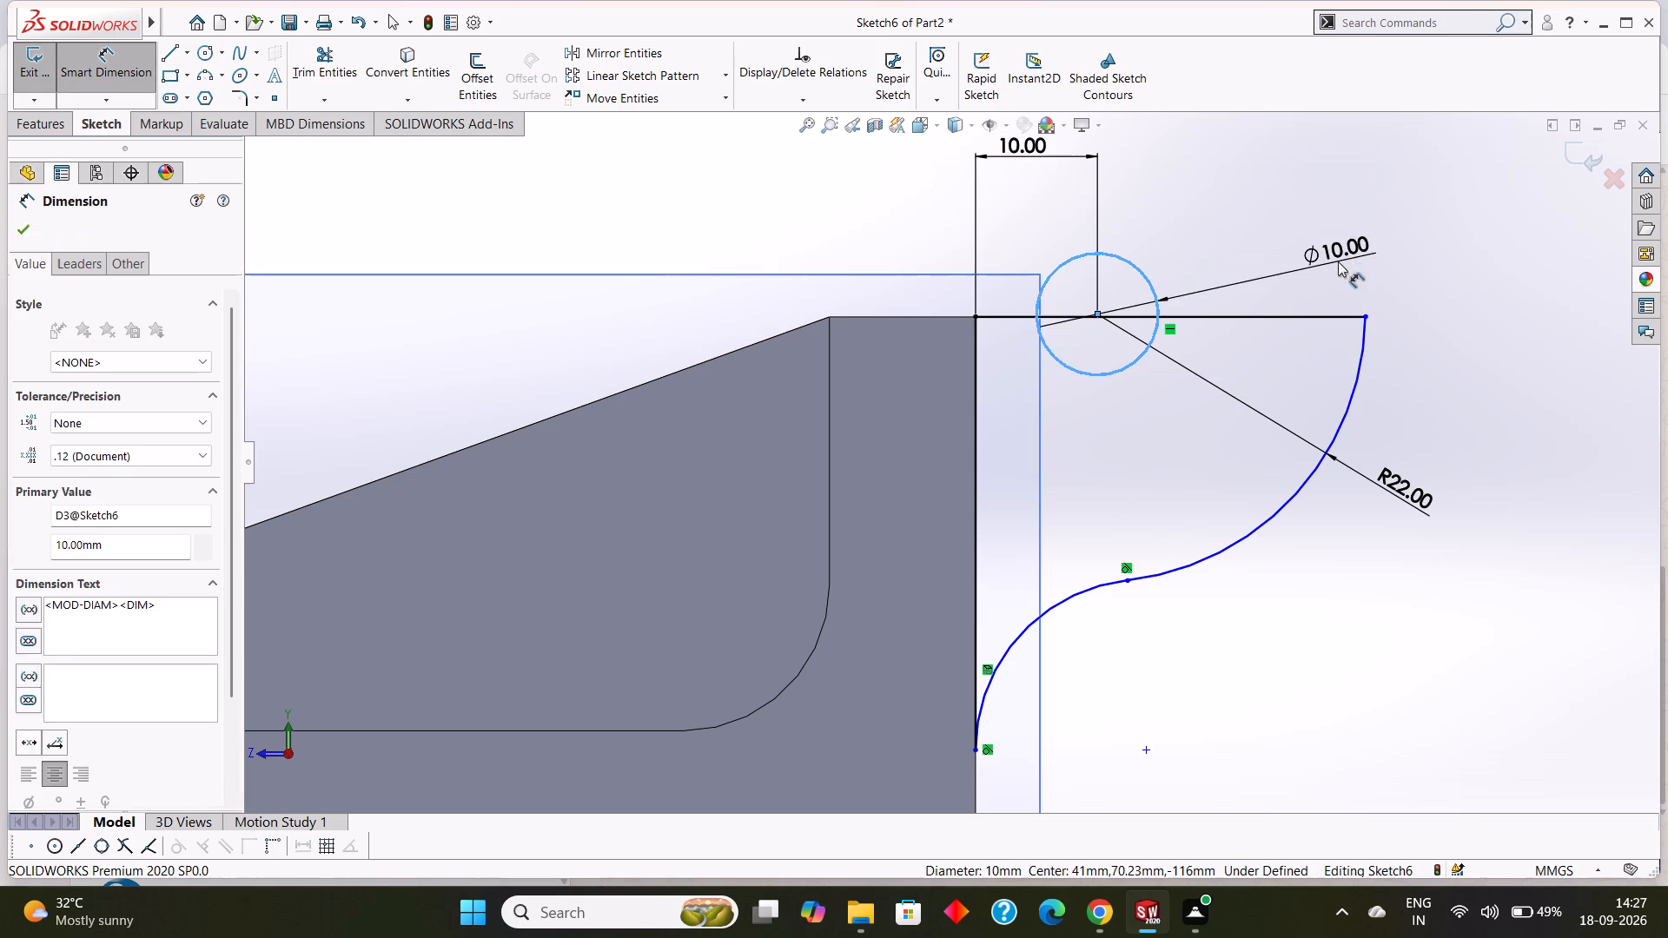
pyautogui.click(1260, 236)
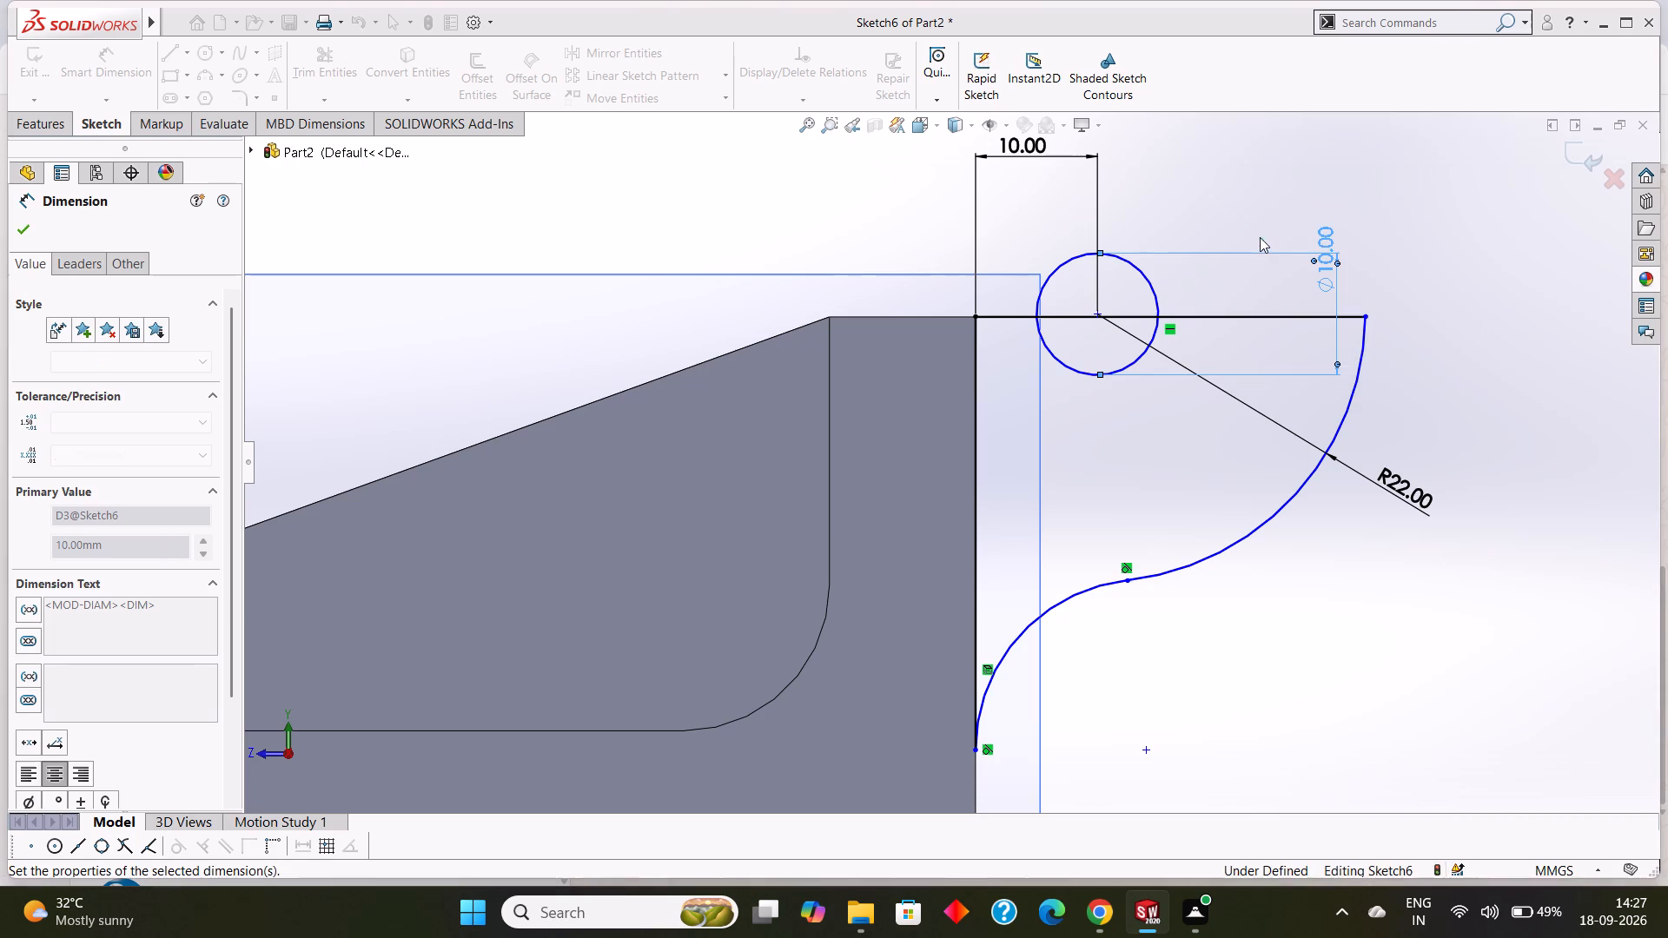
pyautogui.click(20, 230)
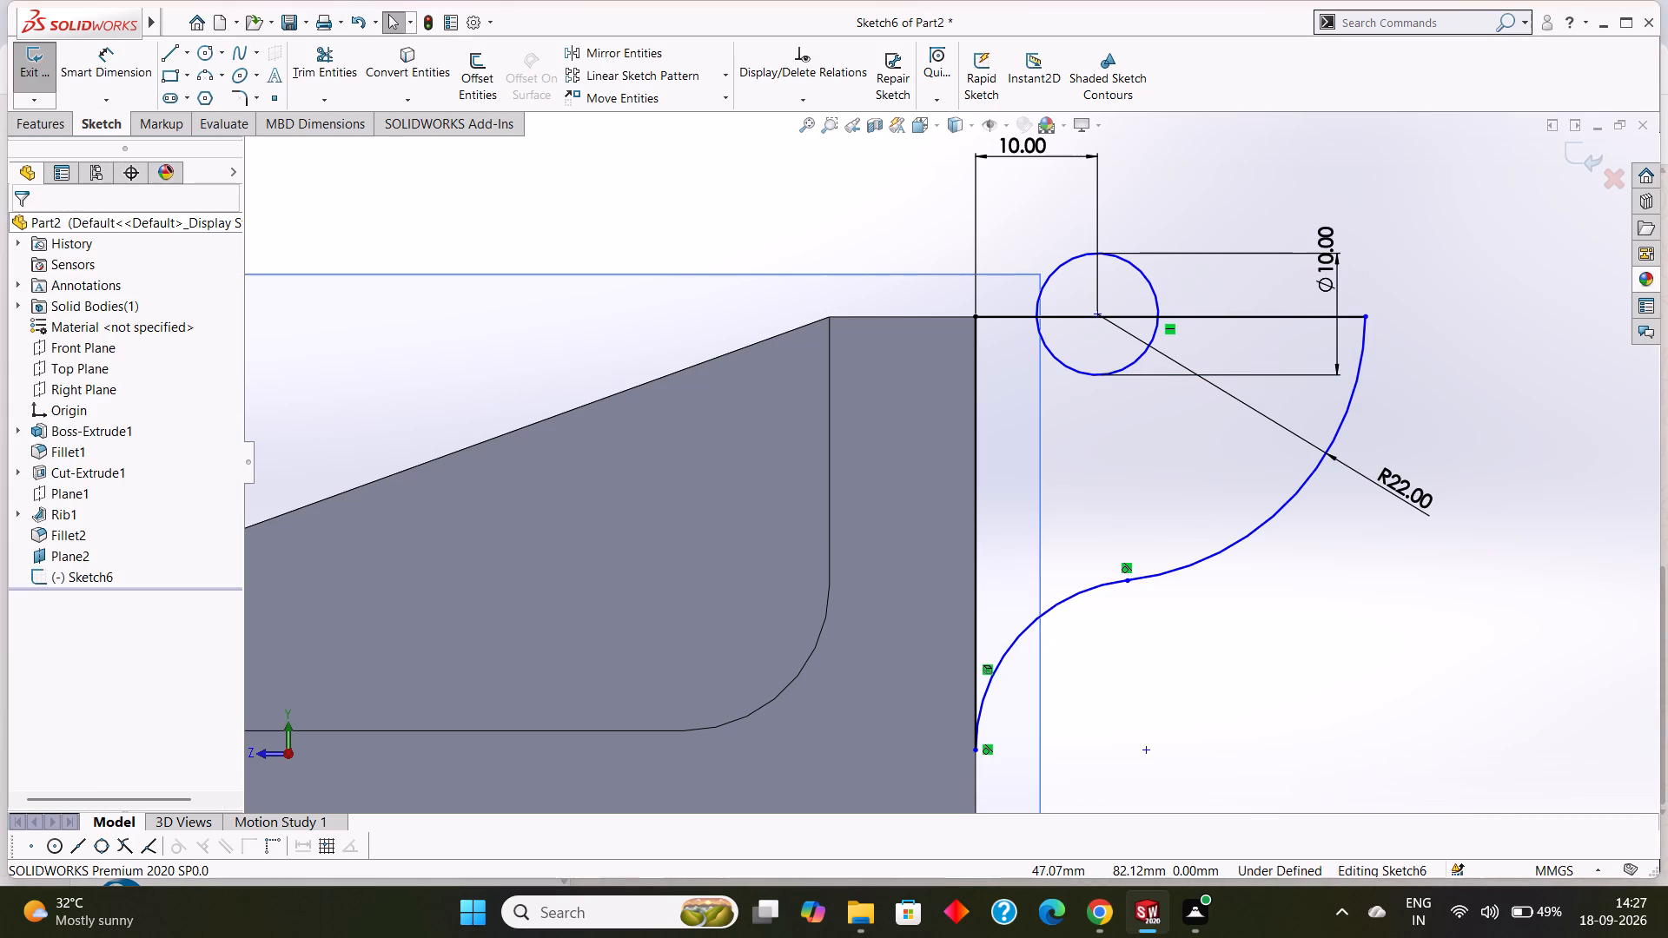
# Trim away the circle's upper half and the horizontal line segment inside it, leaving a semicircular groove in the profile.
pyautogui.click(328, 57)
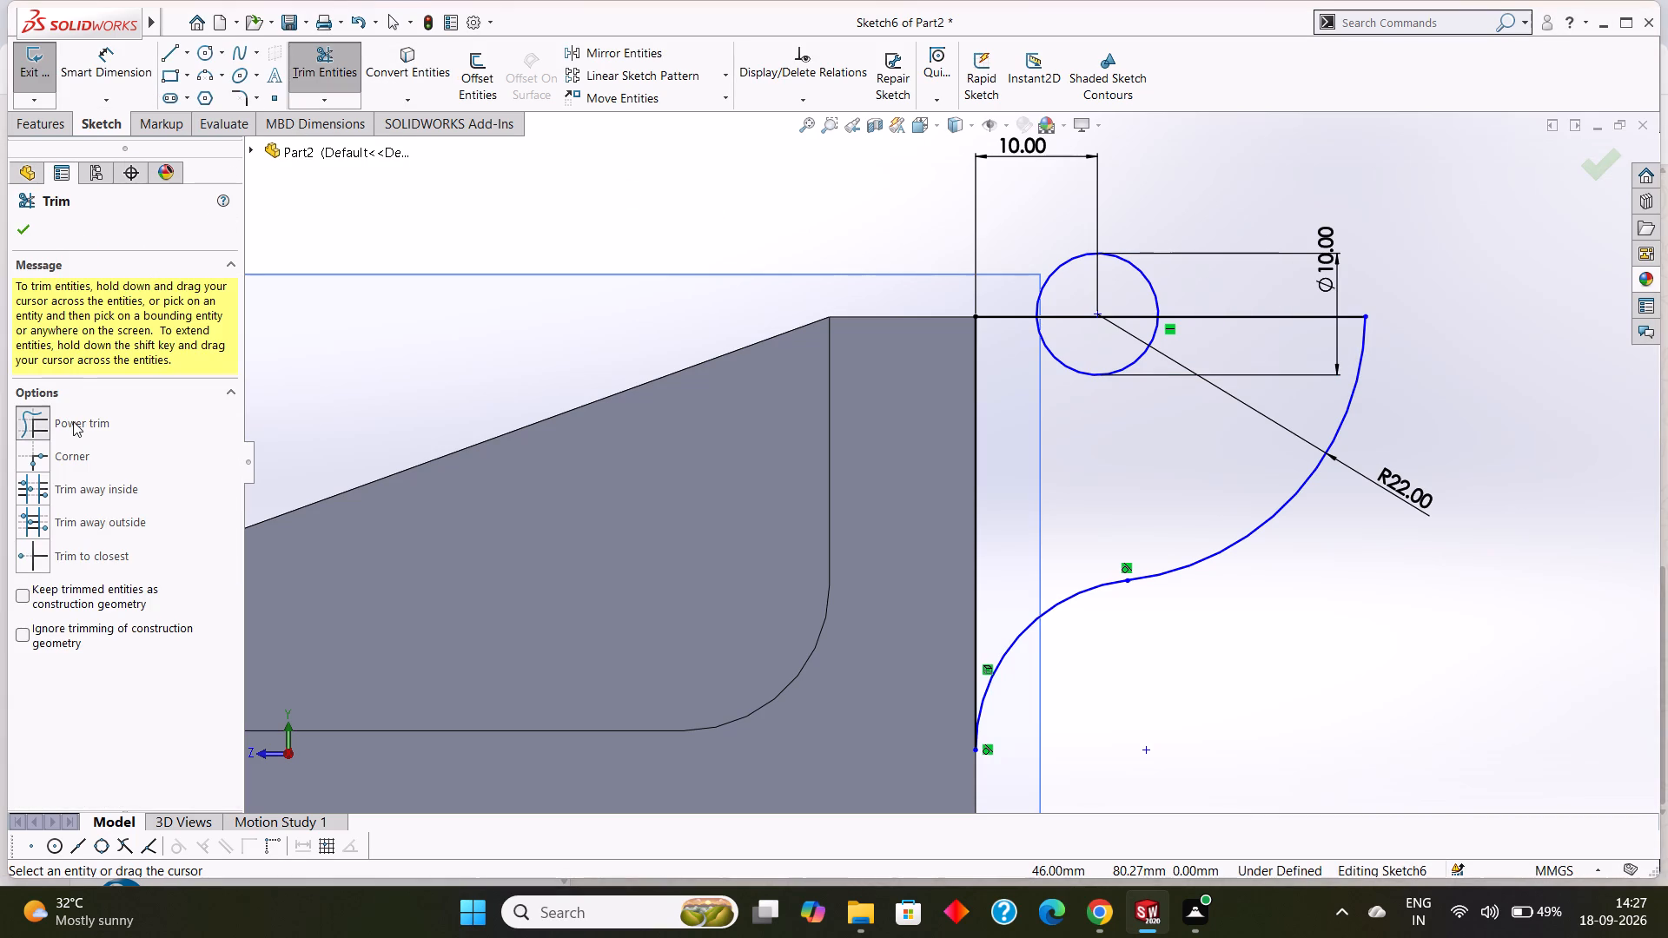
pyautogui.click(75, 421)
pyautogui.moveTo(1064, 234); pyautogui.dragTo(1094, 261)
pyautogui.moveTo(1069, 257); pyautogui.dragTo(1080, 320)
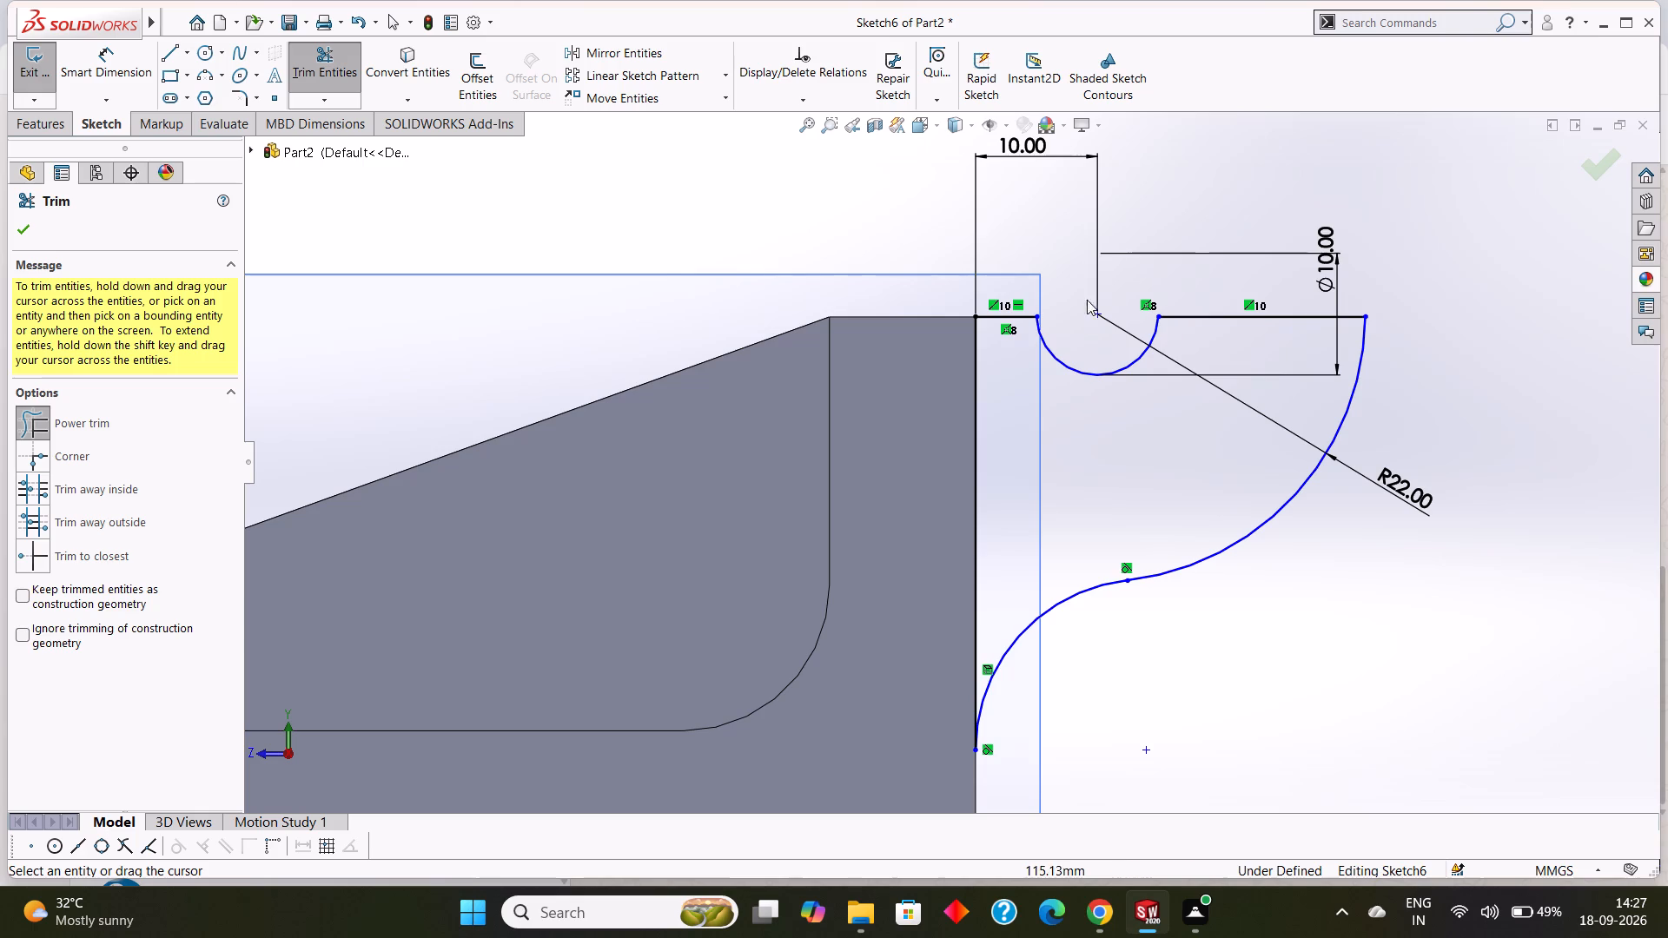
pyautogui.click(18, 230)
# Add a radius dimension to the lower arc tangent to the upright's outer face, keeping its drawn size.
pyautogui.click(96, 73)
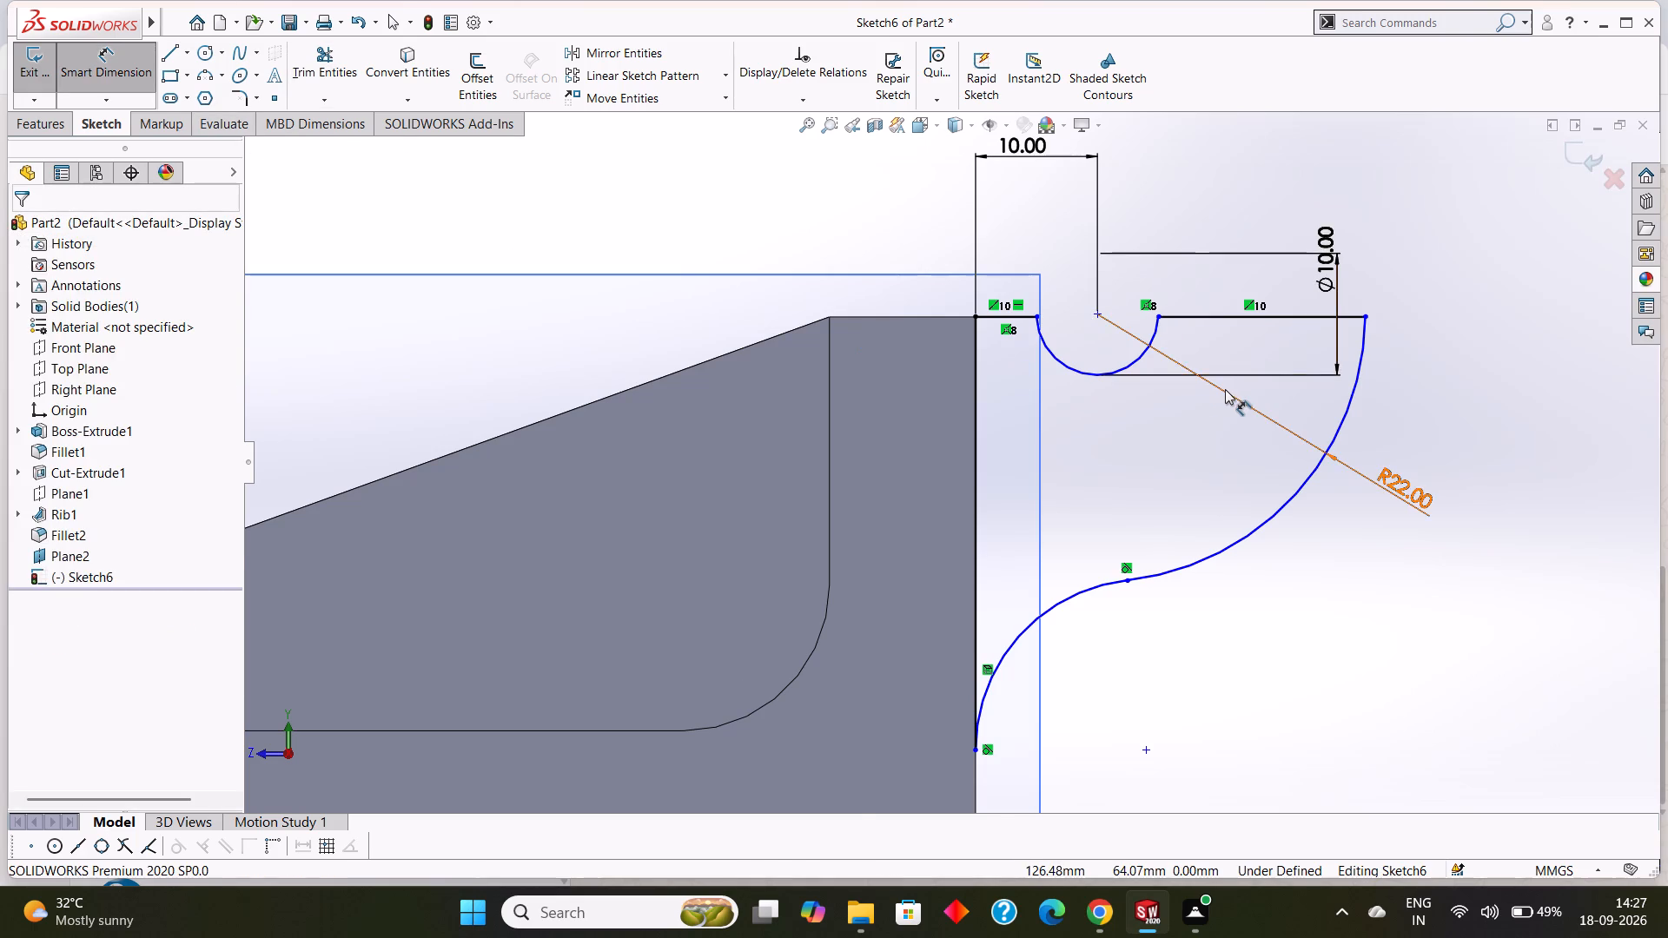
pyautogui.scroll(3, 1225, 390)
pyautogui.scroll(2, 1144, 470)
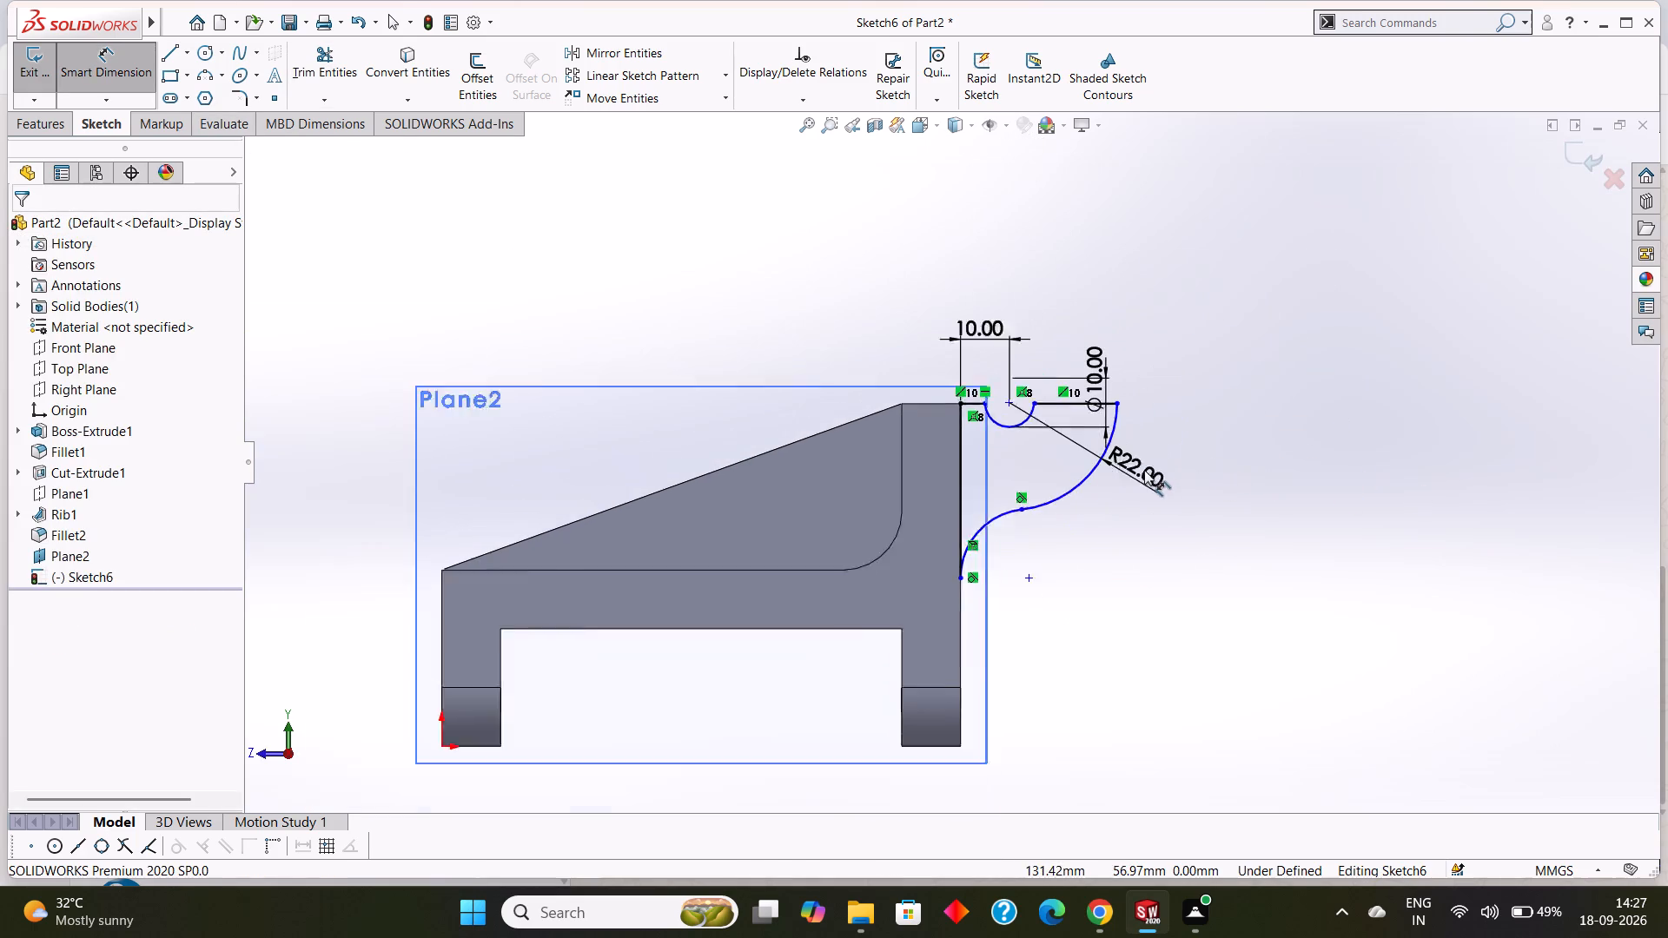
pyautogui.scroll(1, 1144, 470)
pyautogui.scroll(-2, 1051, 505)
pyautogui.scroll(3, 1067, 488)
pyautogui.scroll(-2, 1009, 499)
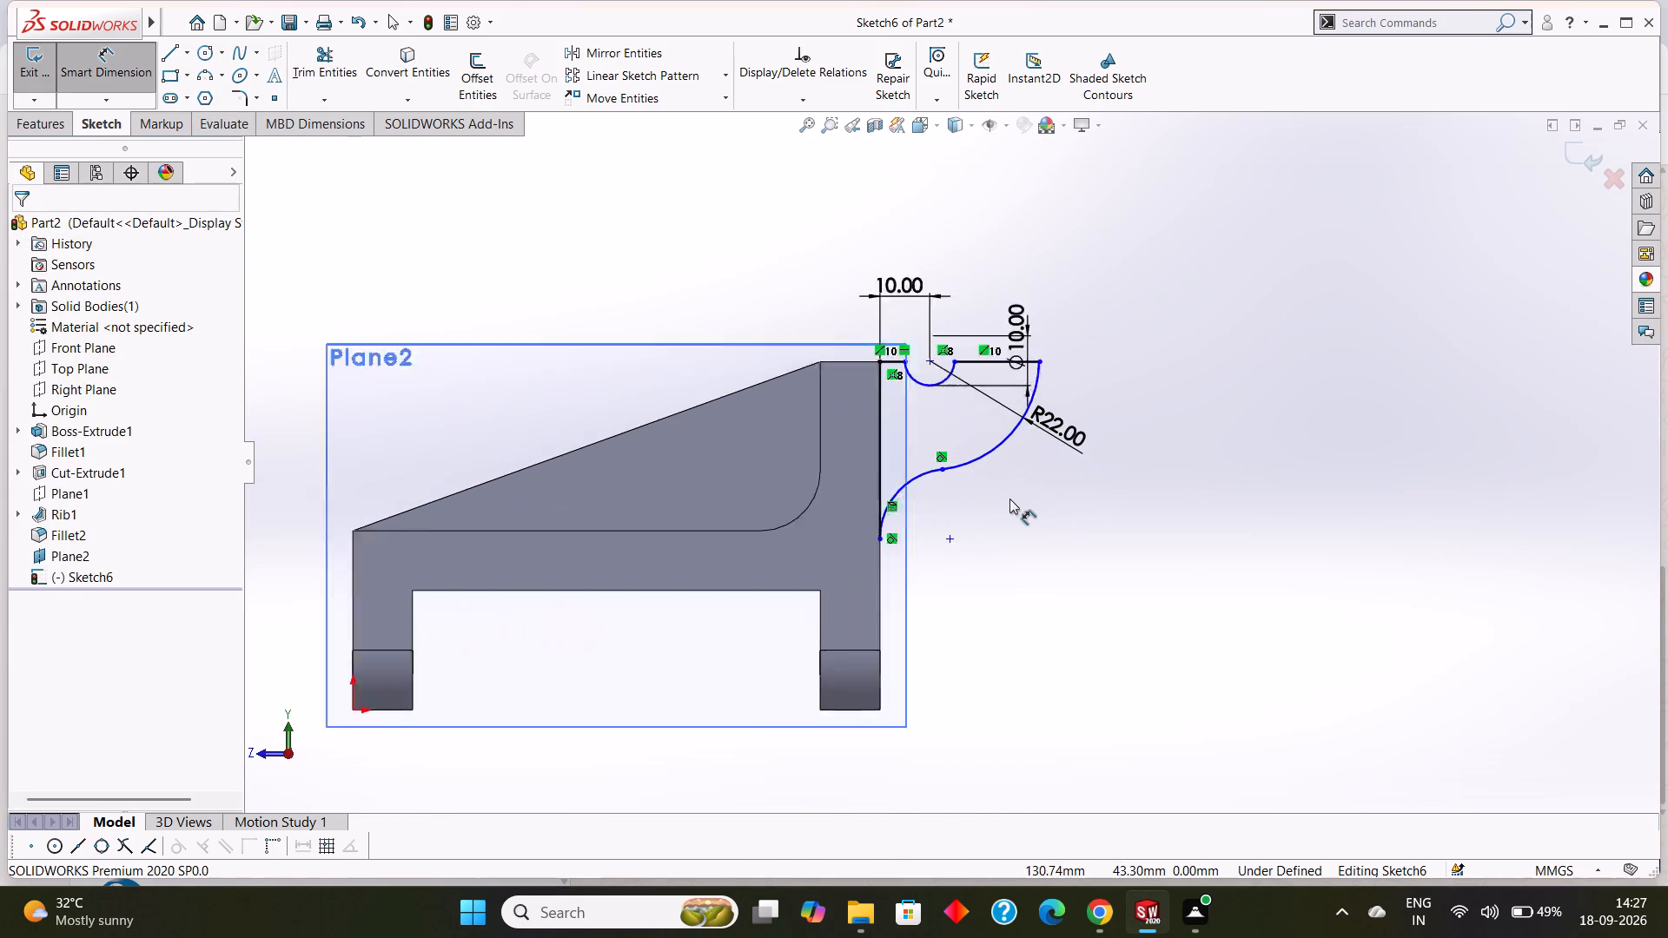
pyautogui.scroll(-2, 1009, 499)
pyautogui.click(873, 462)
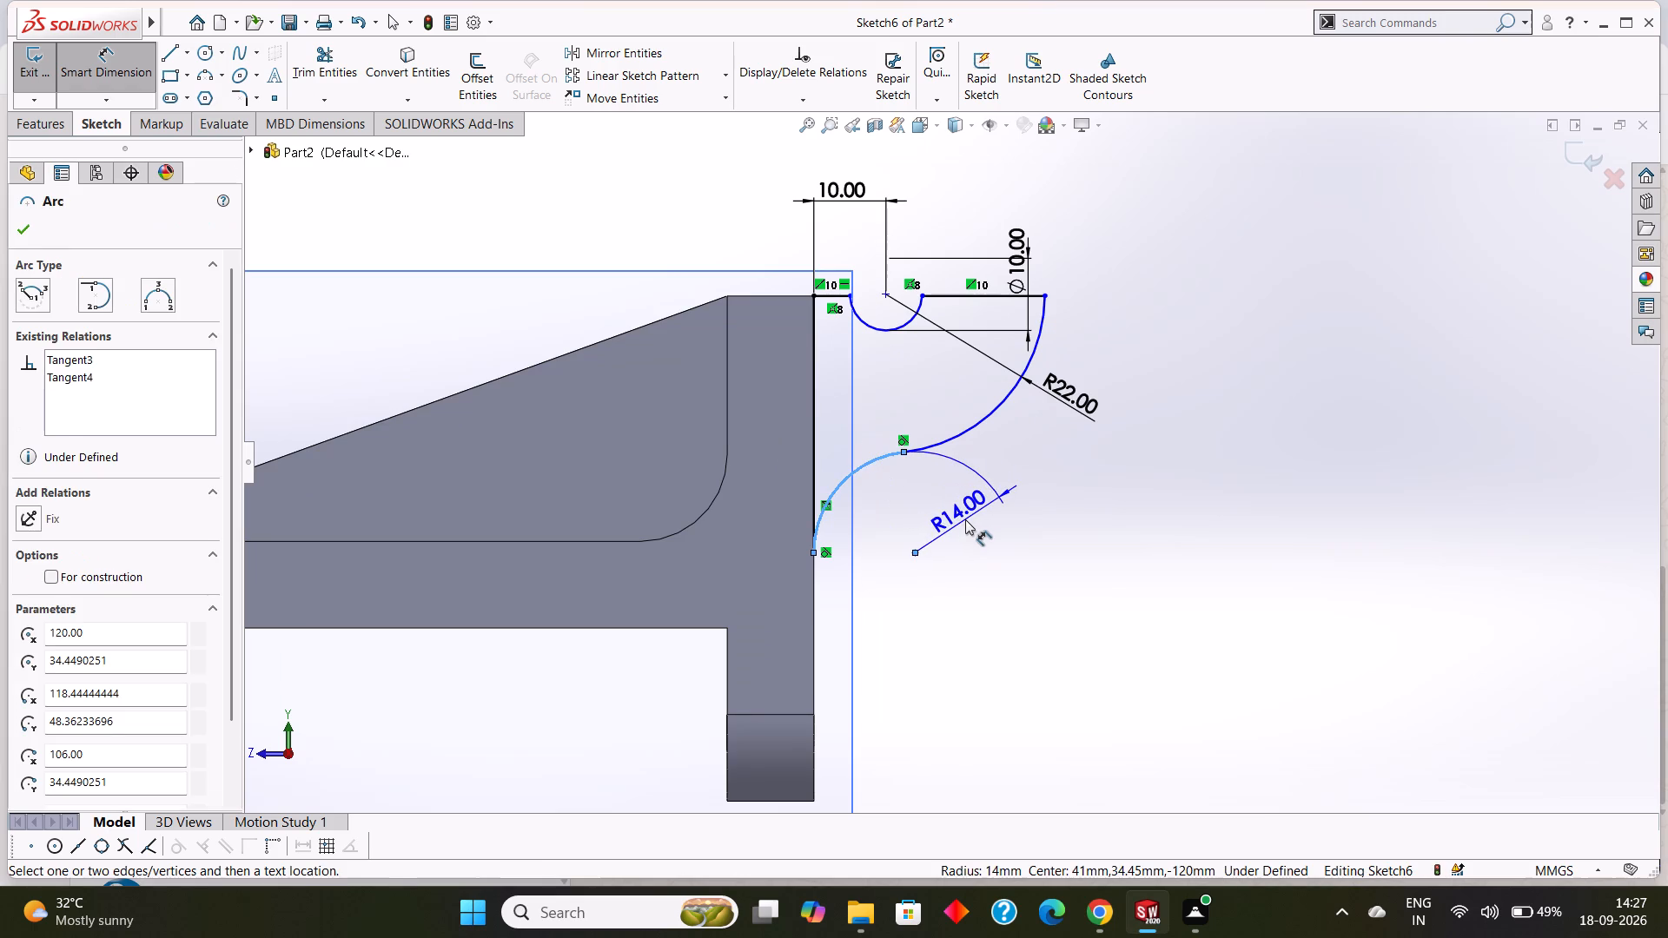
pyautogui.click(965, 519)
pyautogui.click(893, 491)
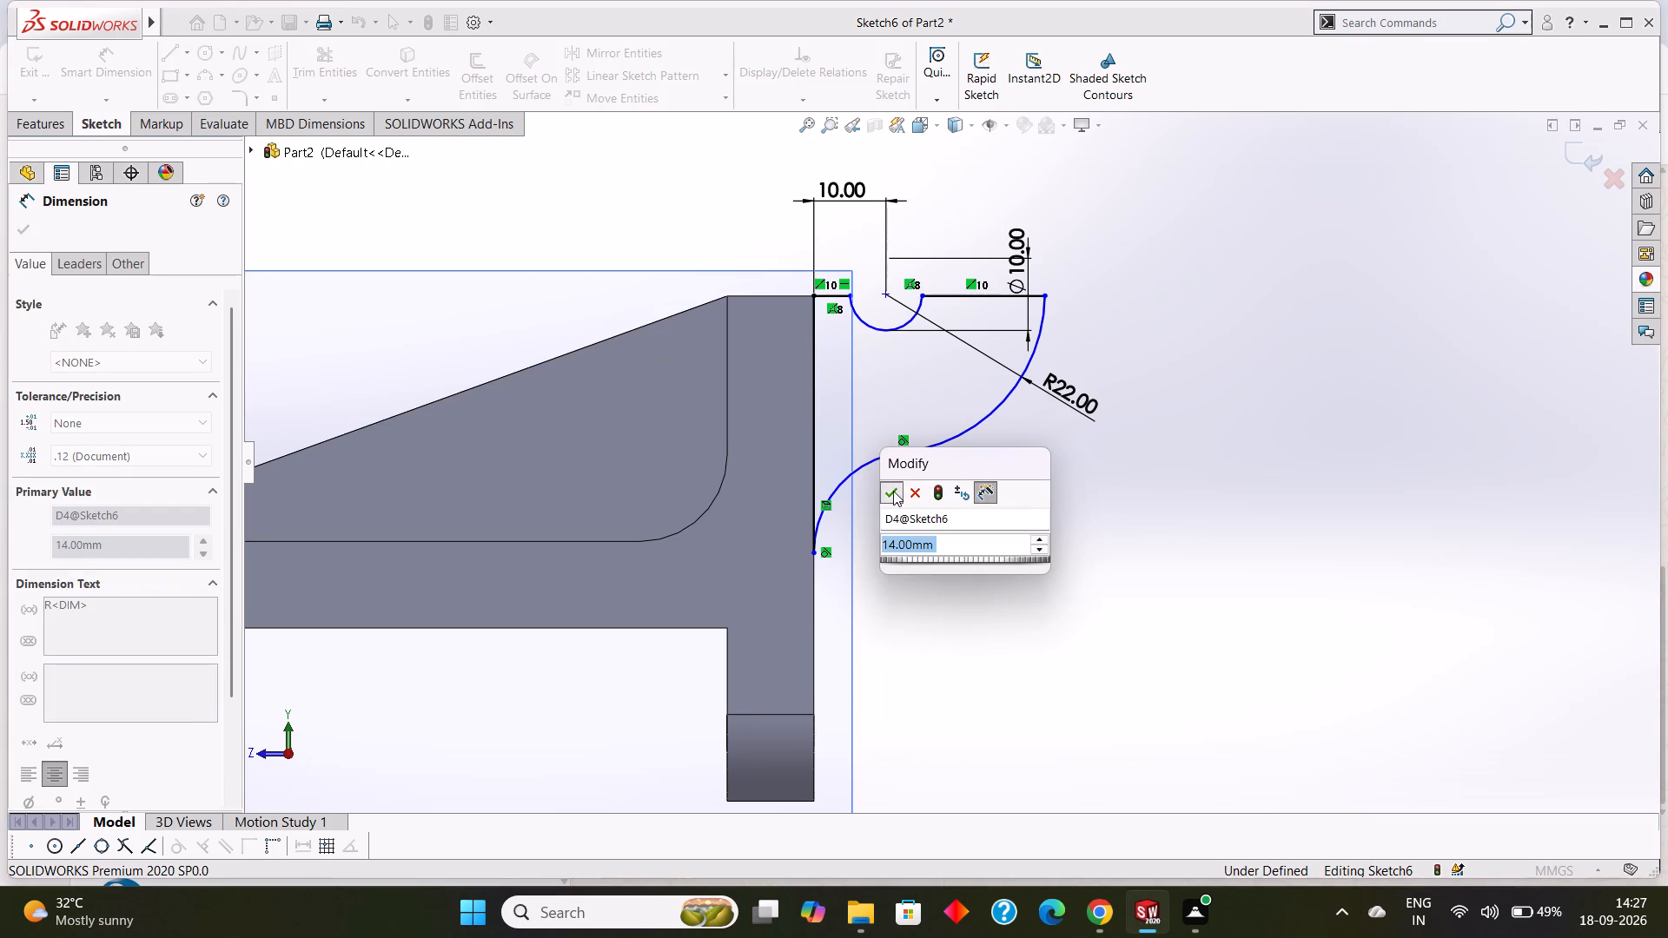
# Dimension the vertical distance from the origin to the lower arc's endpoint on the upright's outer face, keeping the drawn distance.
pyautogui.scroll(-2, 904, 330)
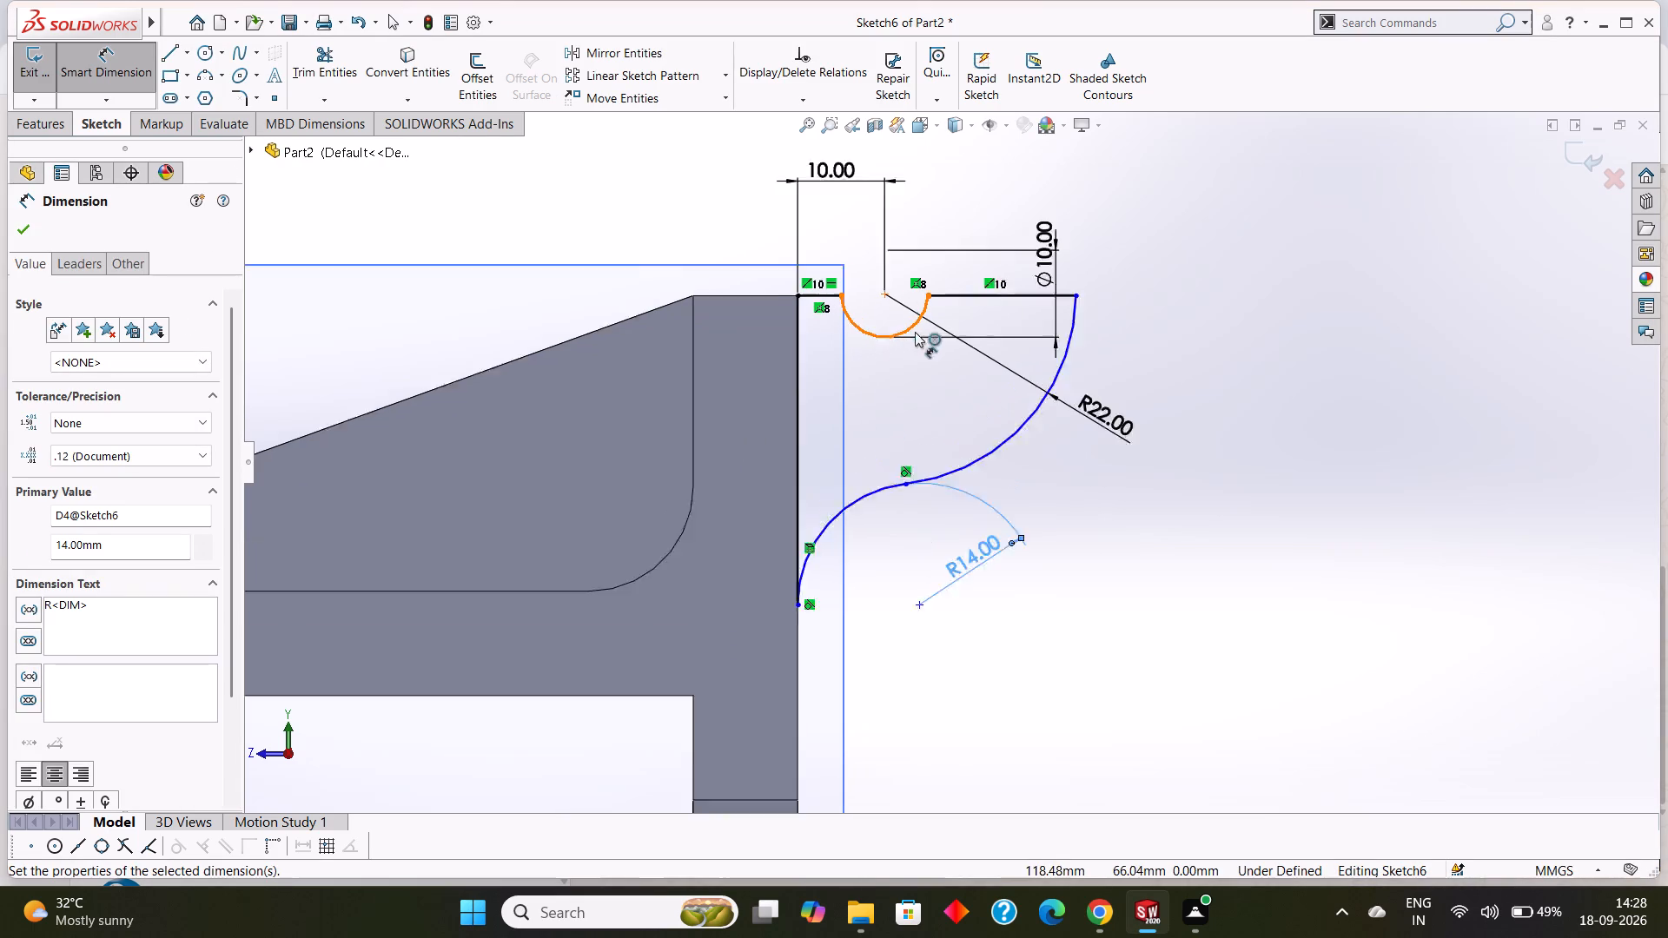
pyautogui.scroll(-1, 915, 332)
pyautogui.scroll(4, 930, 334)
pyautogui.scroll(3, 880, 386)
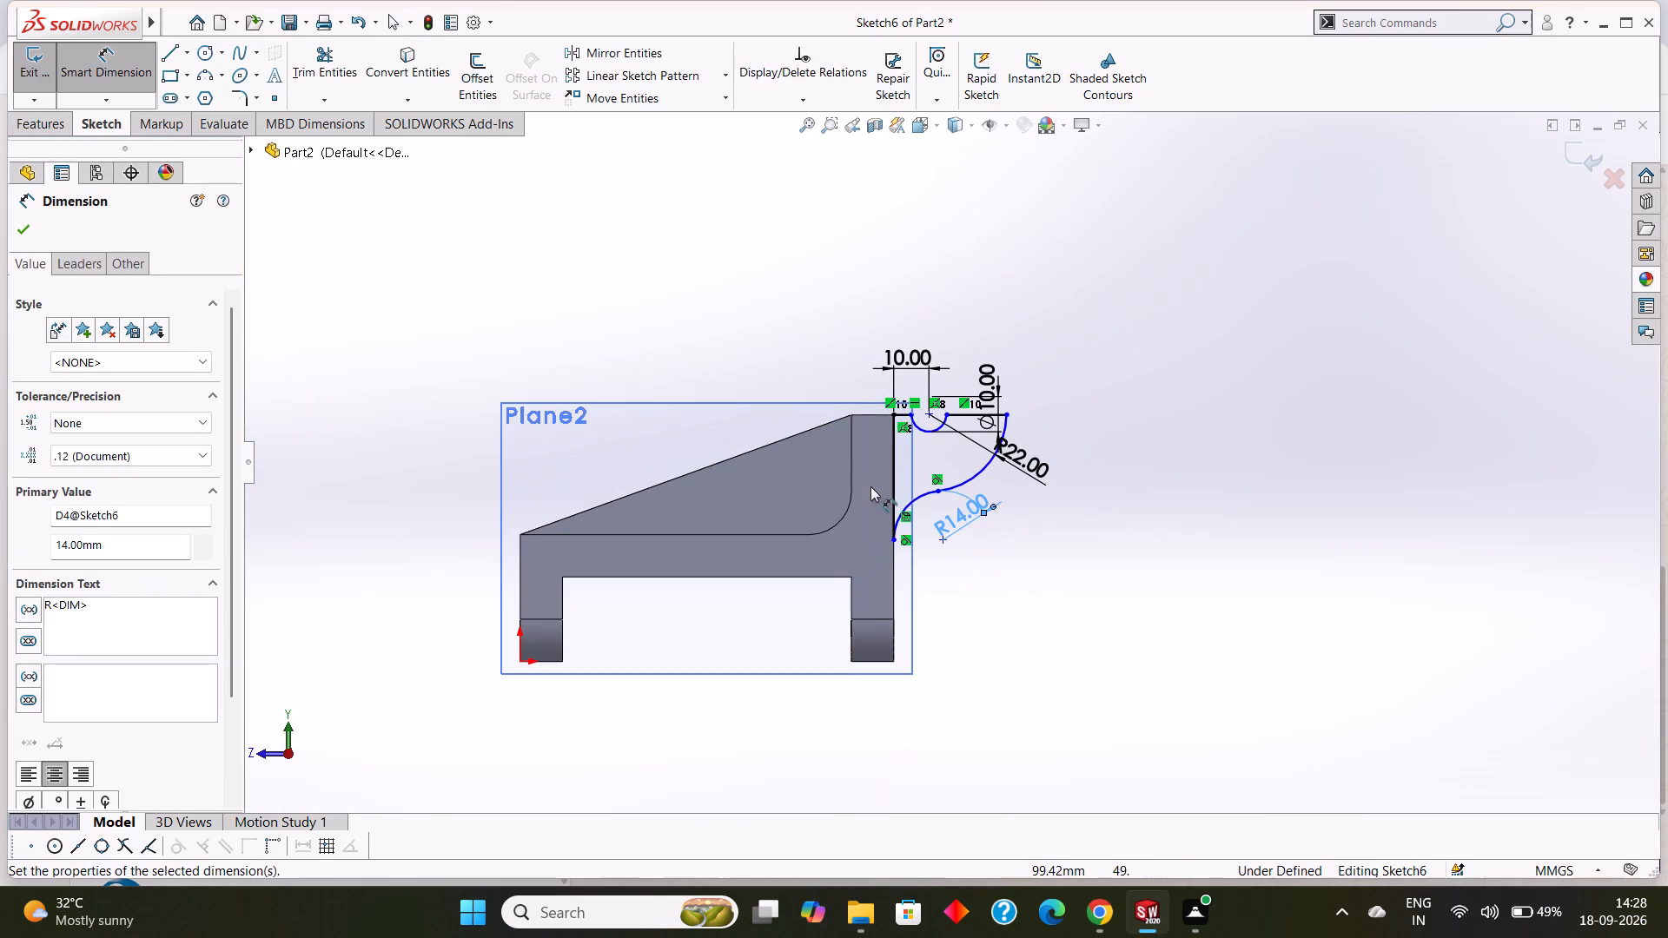
pyautogui.scroll(-5, 870, 492)
pyautogui.scroll(5, 969, 478)
pyautogui.scroll(3, 917, 535)
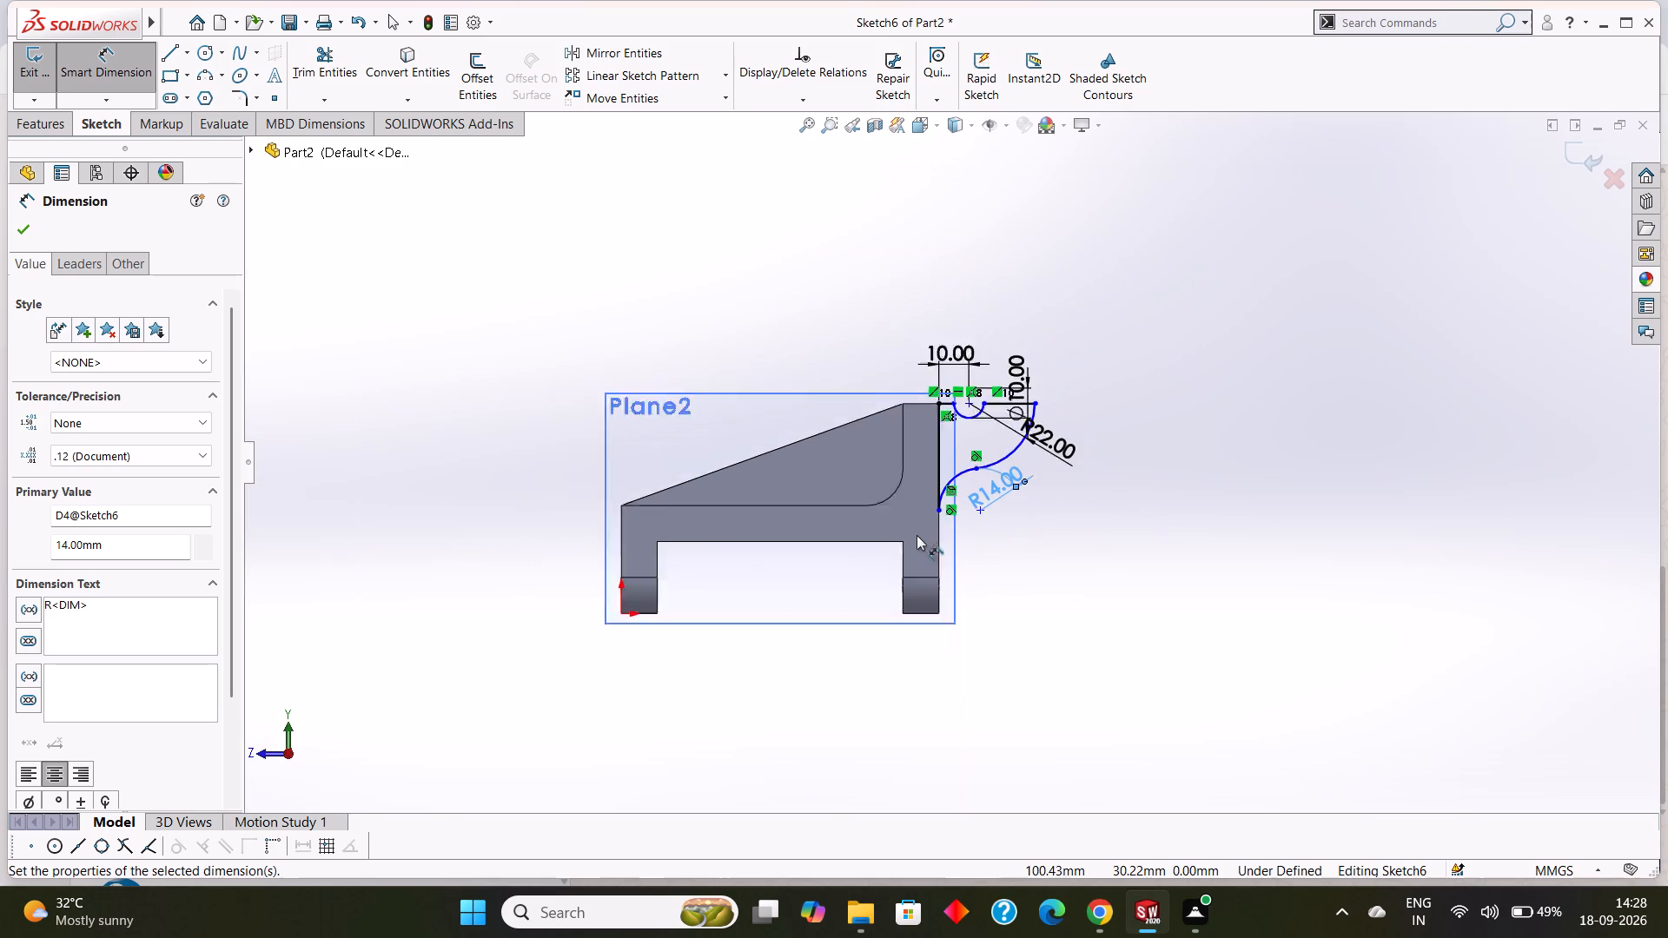
pyautogui.scroll(-3, 789, 564)
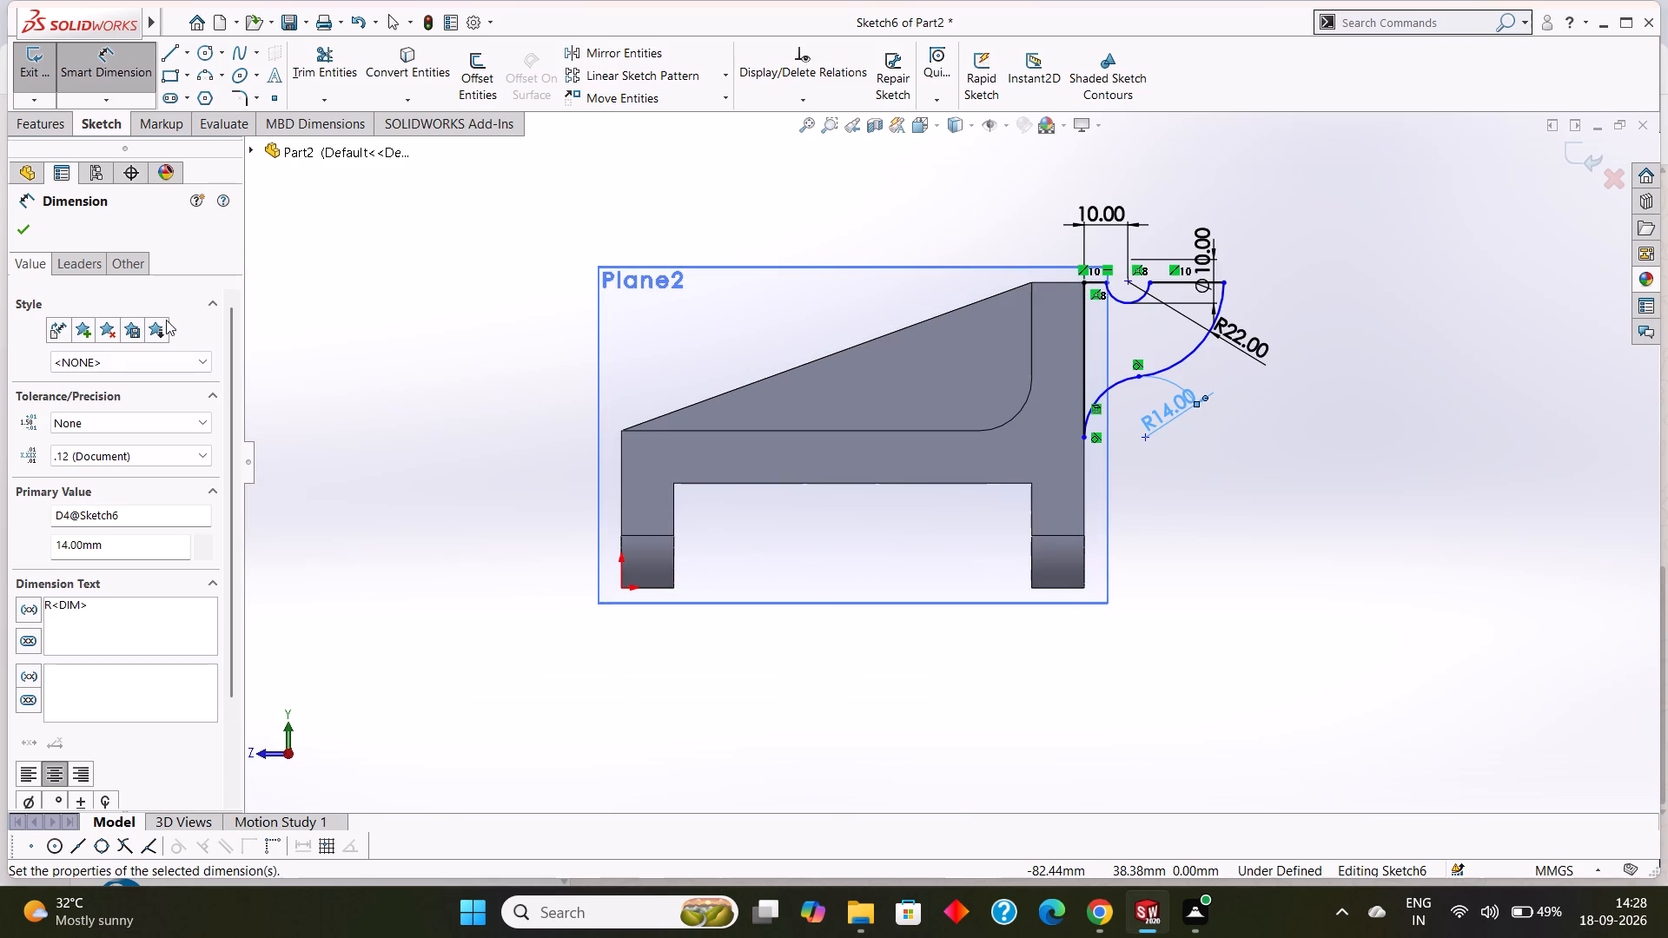
pyautogui.click(621, 588)
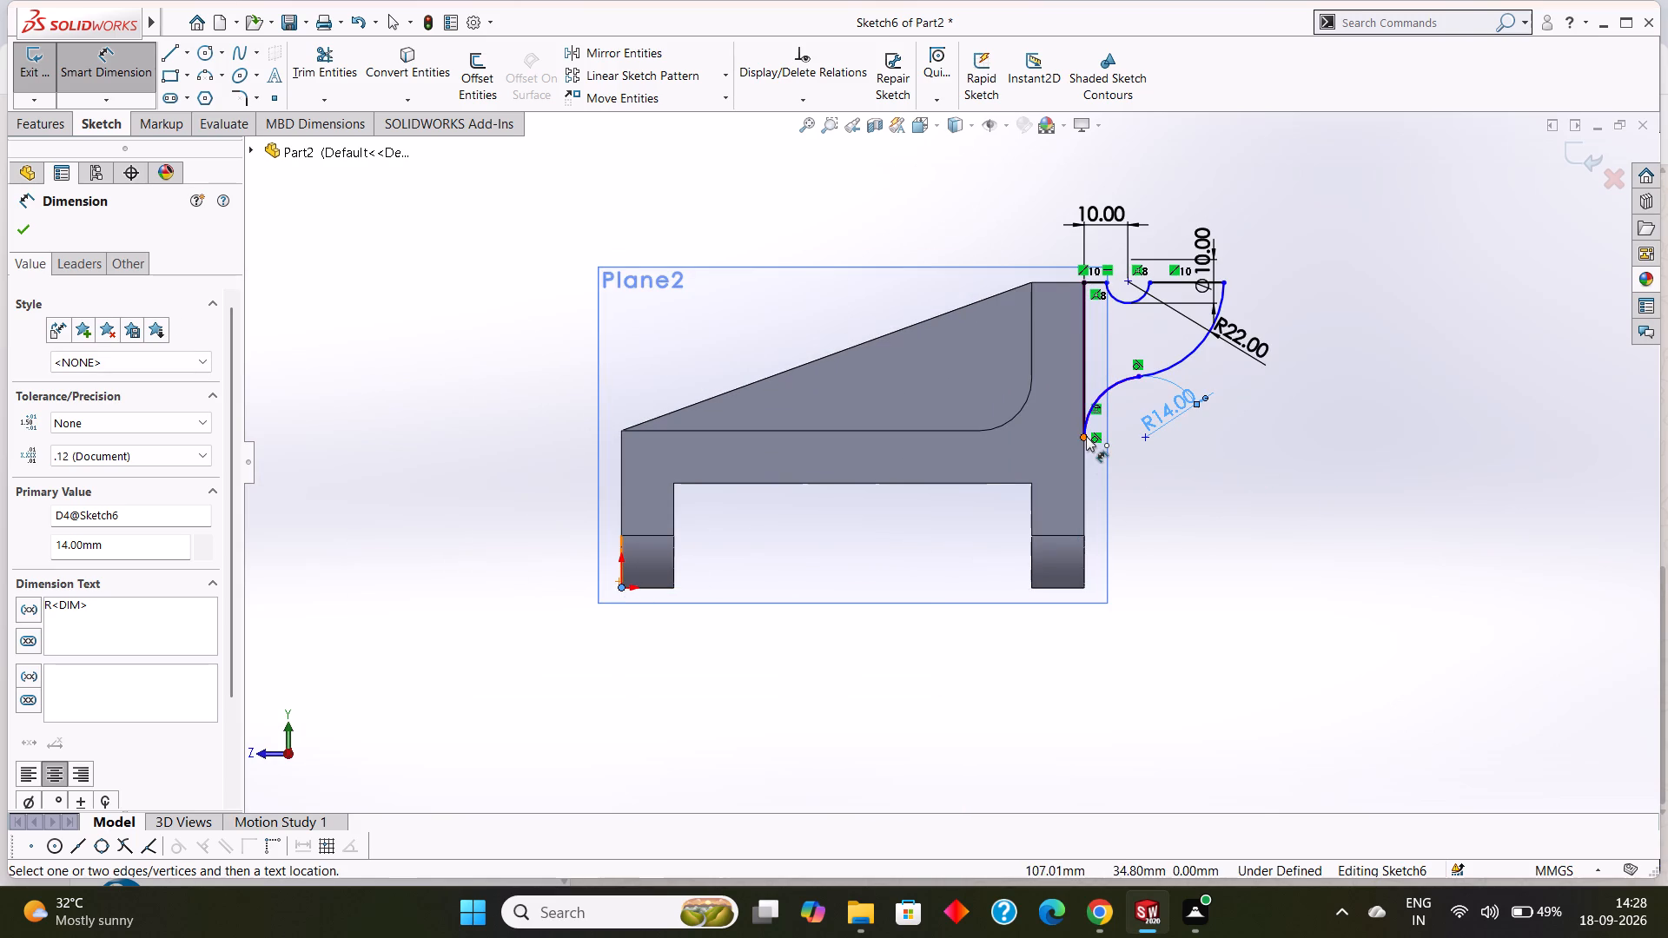
pyautogui.click(1083, 436)
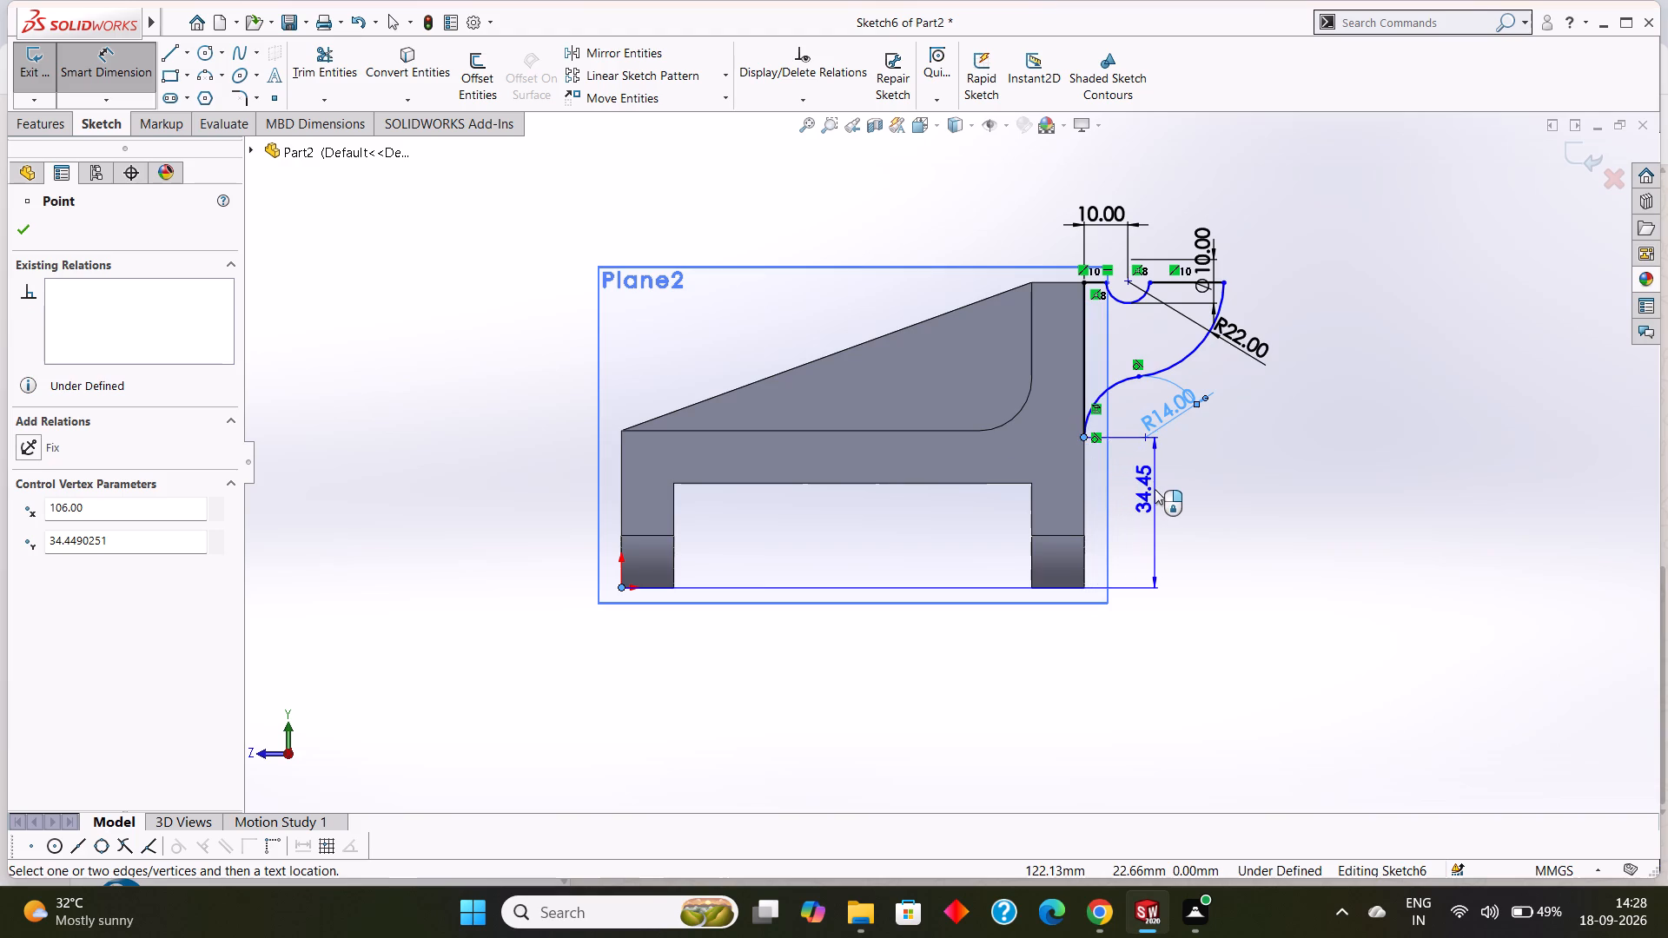
pyautogui.click(1156, 489)
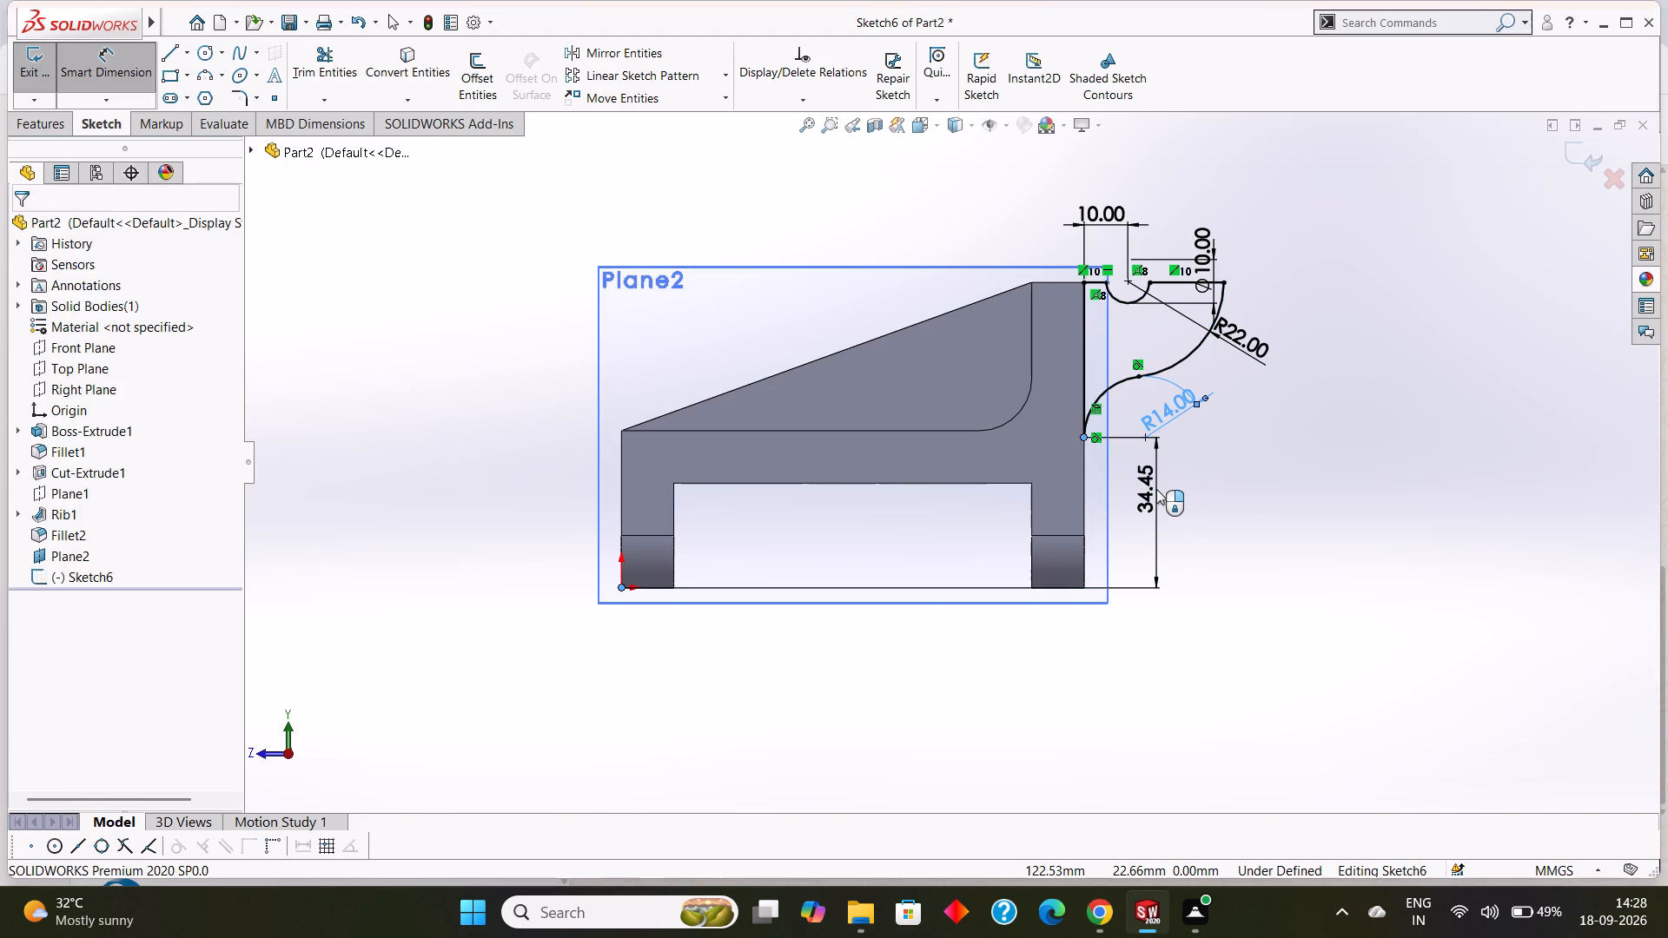
pyautogui.click(1084, 465)
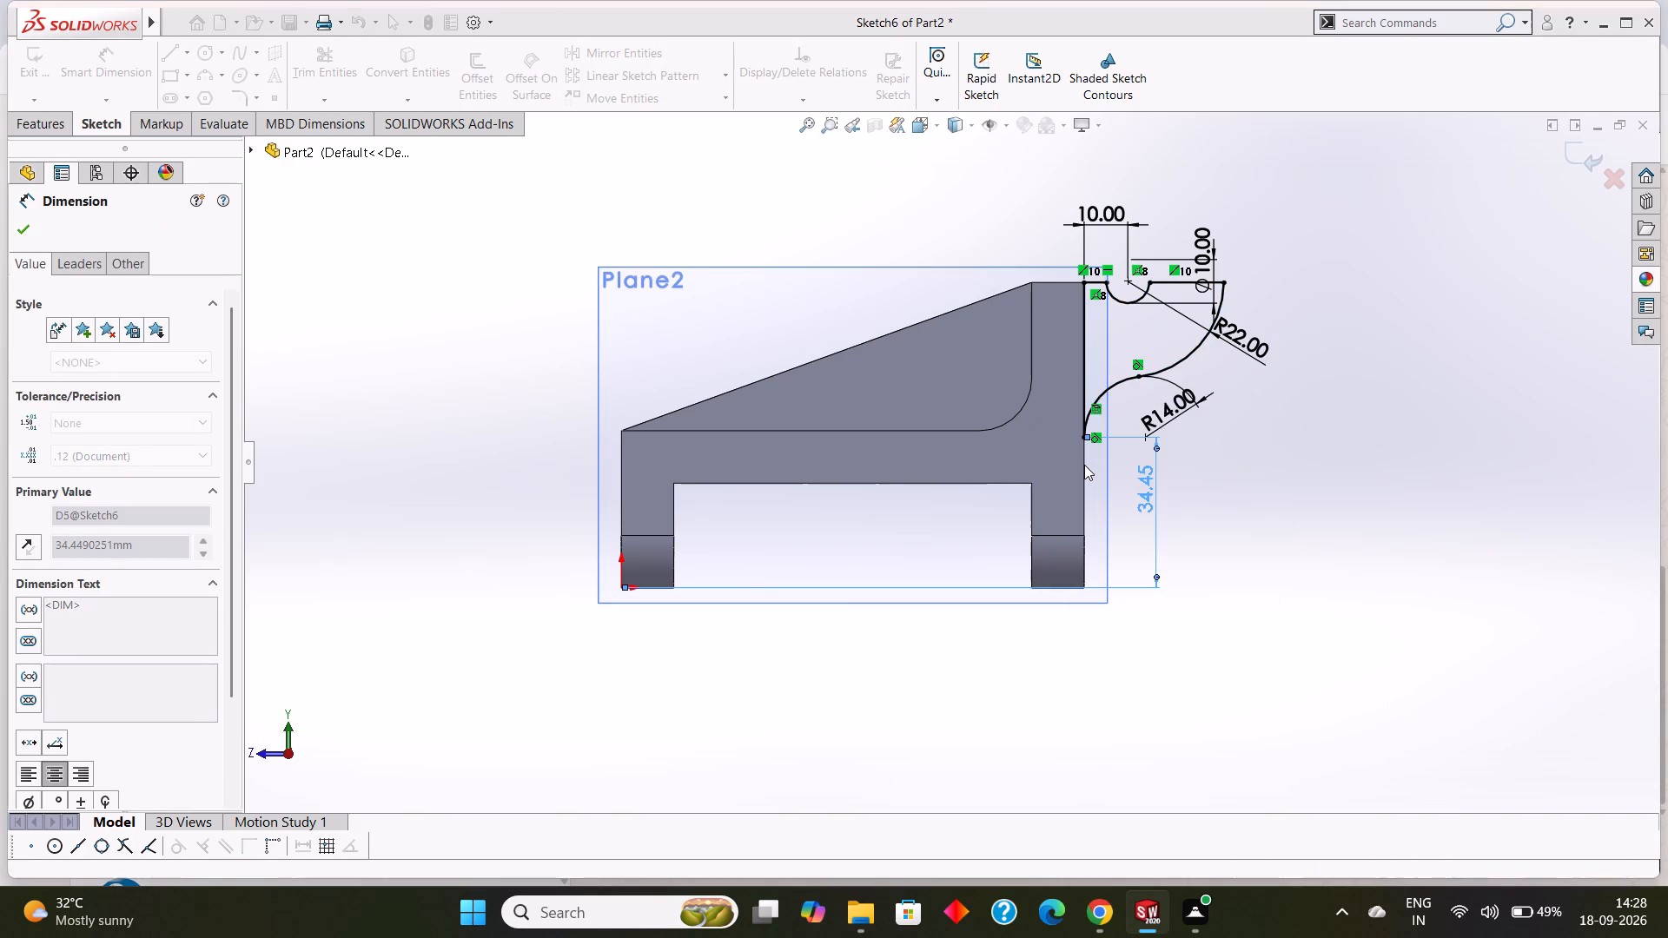
pyautogui.scroll(-2, 1189, 326)
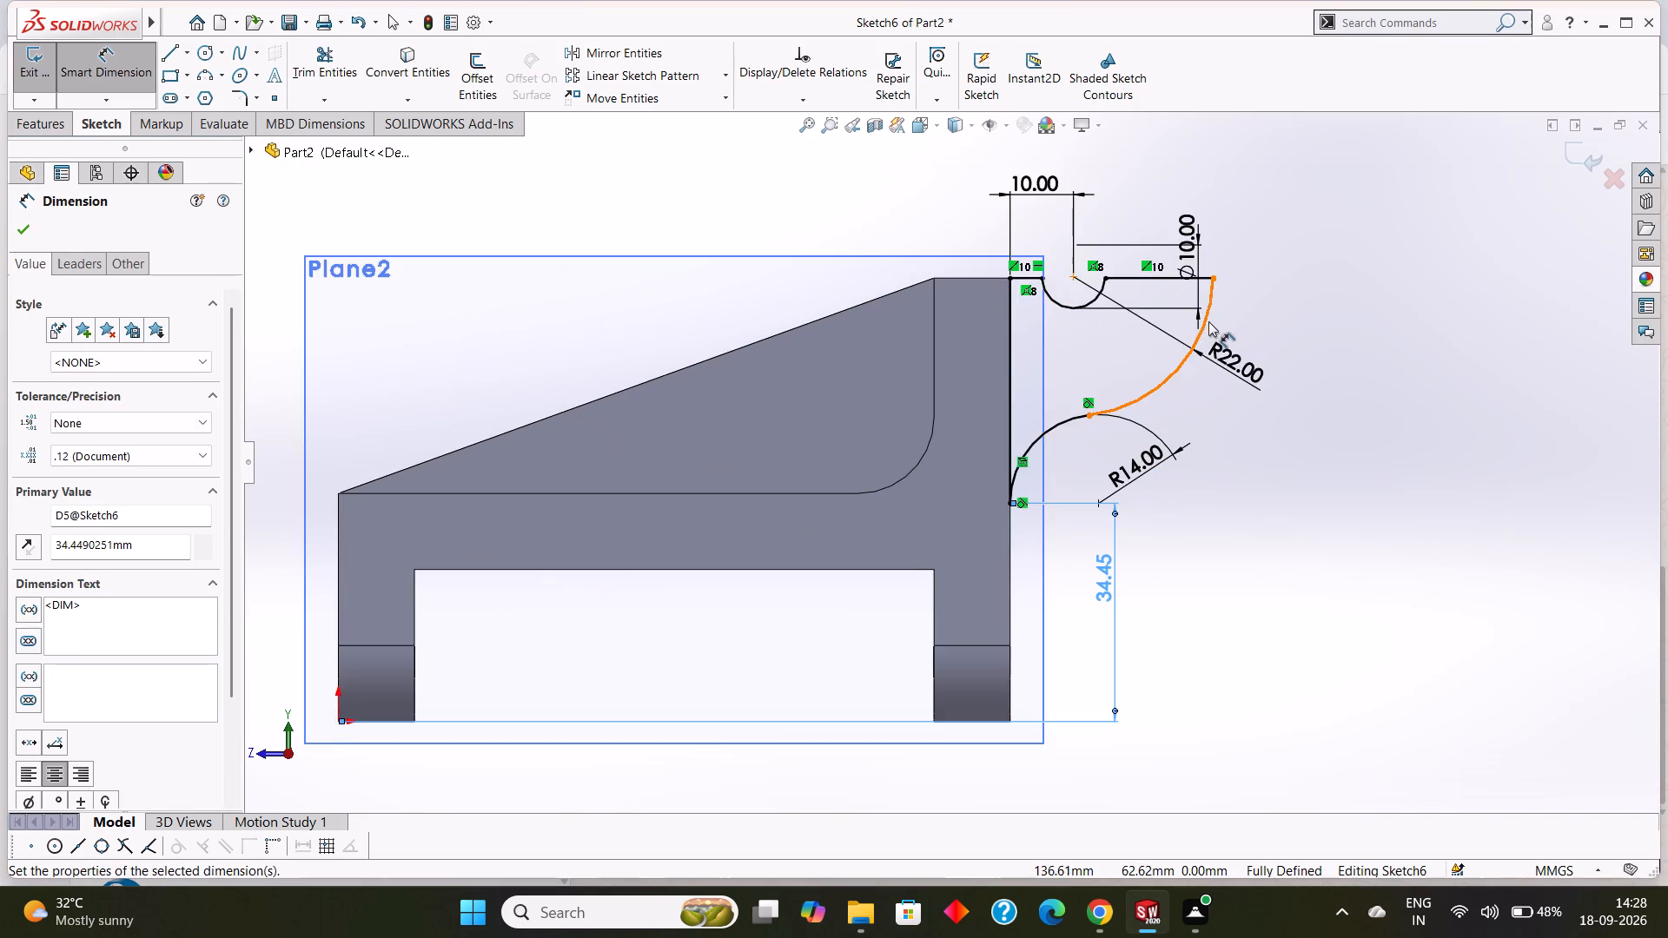
pyautogui.scroll(-1, 1231, 315)
pyautogui.click(18, 227)
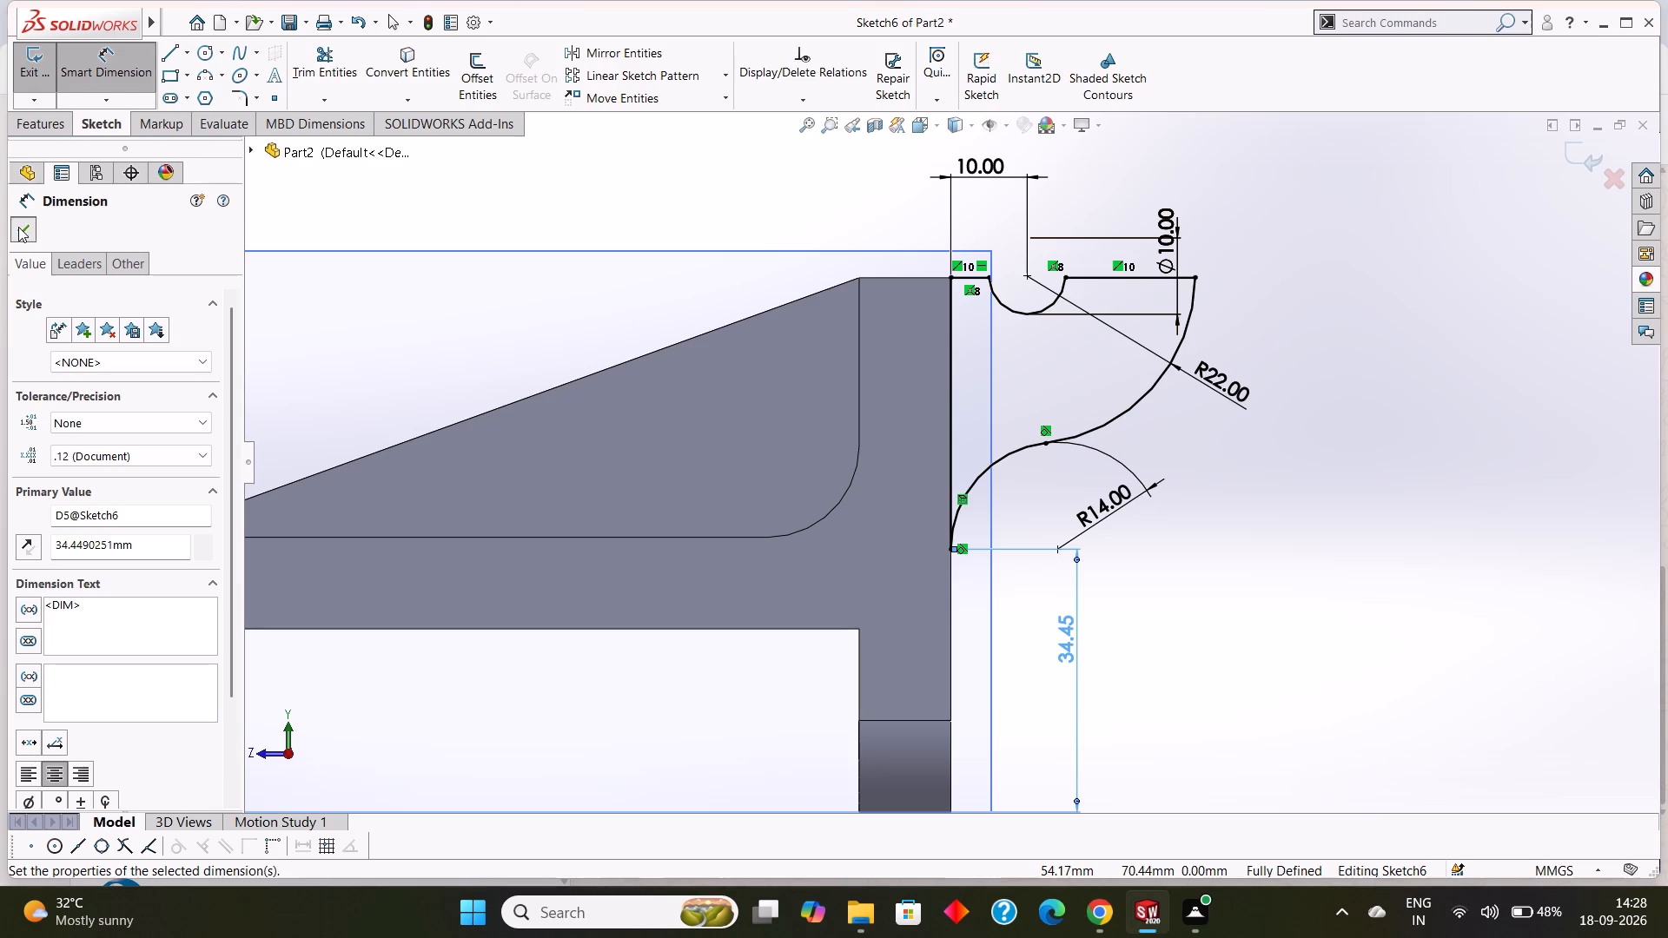
# Extrude the grooved lip profile 60 mm as a Mid Plane boss merged with the bracket.
pyautogui.click(38, 126)
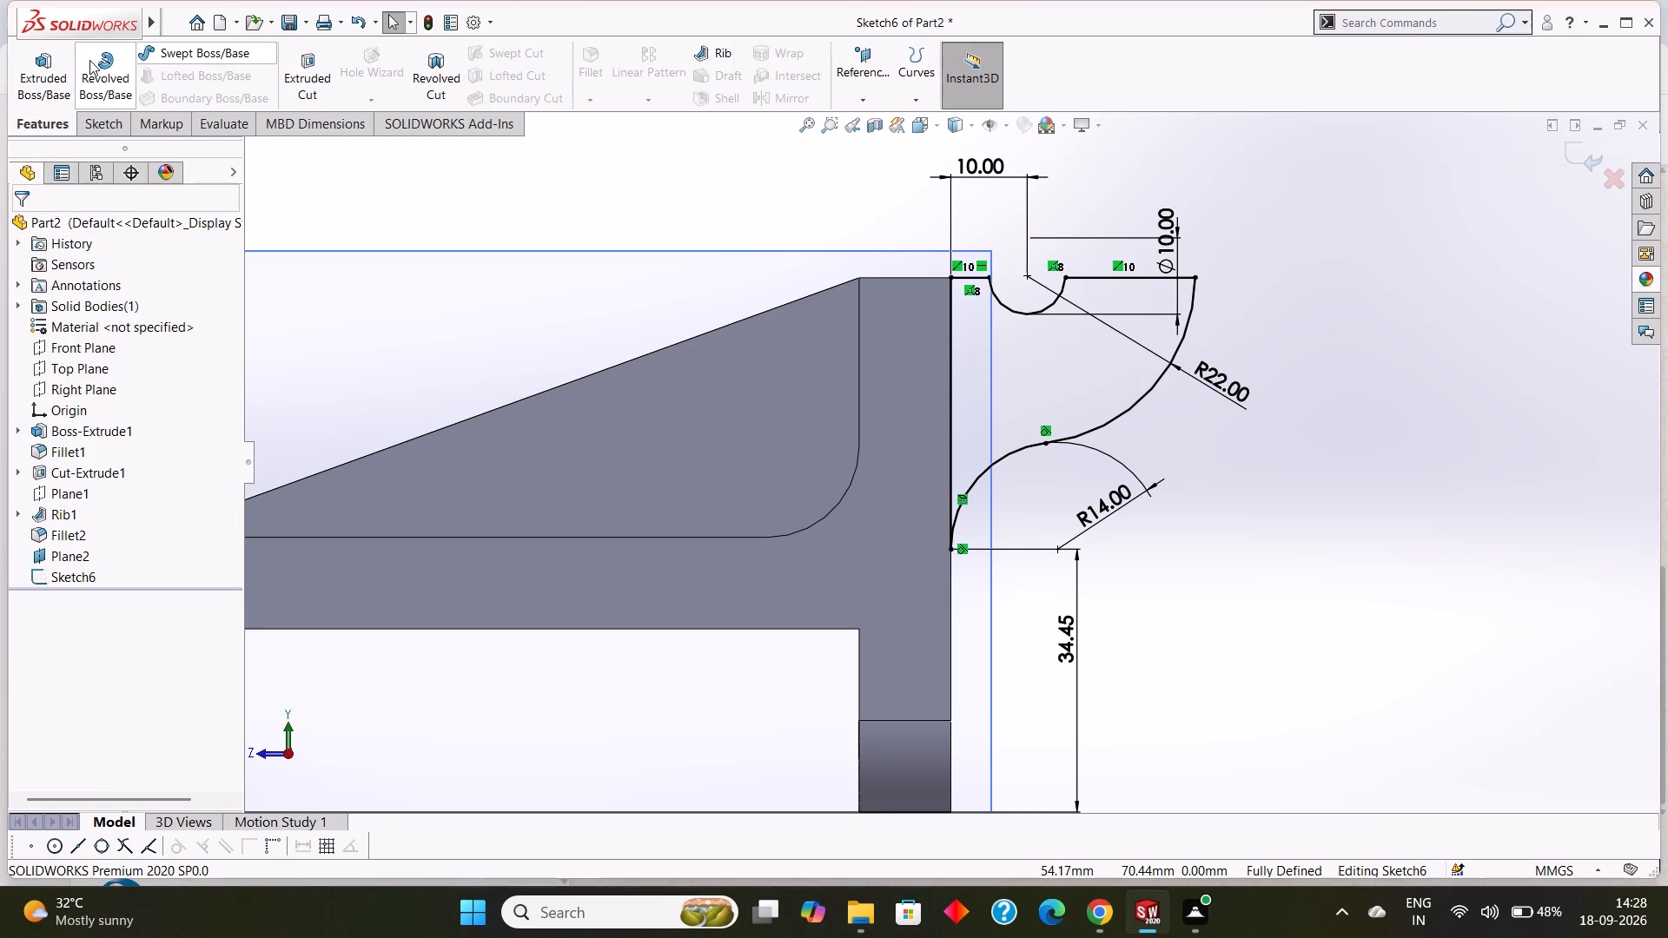
pyautogui.click(34, 60)
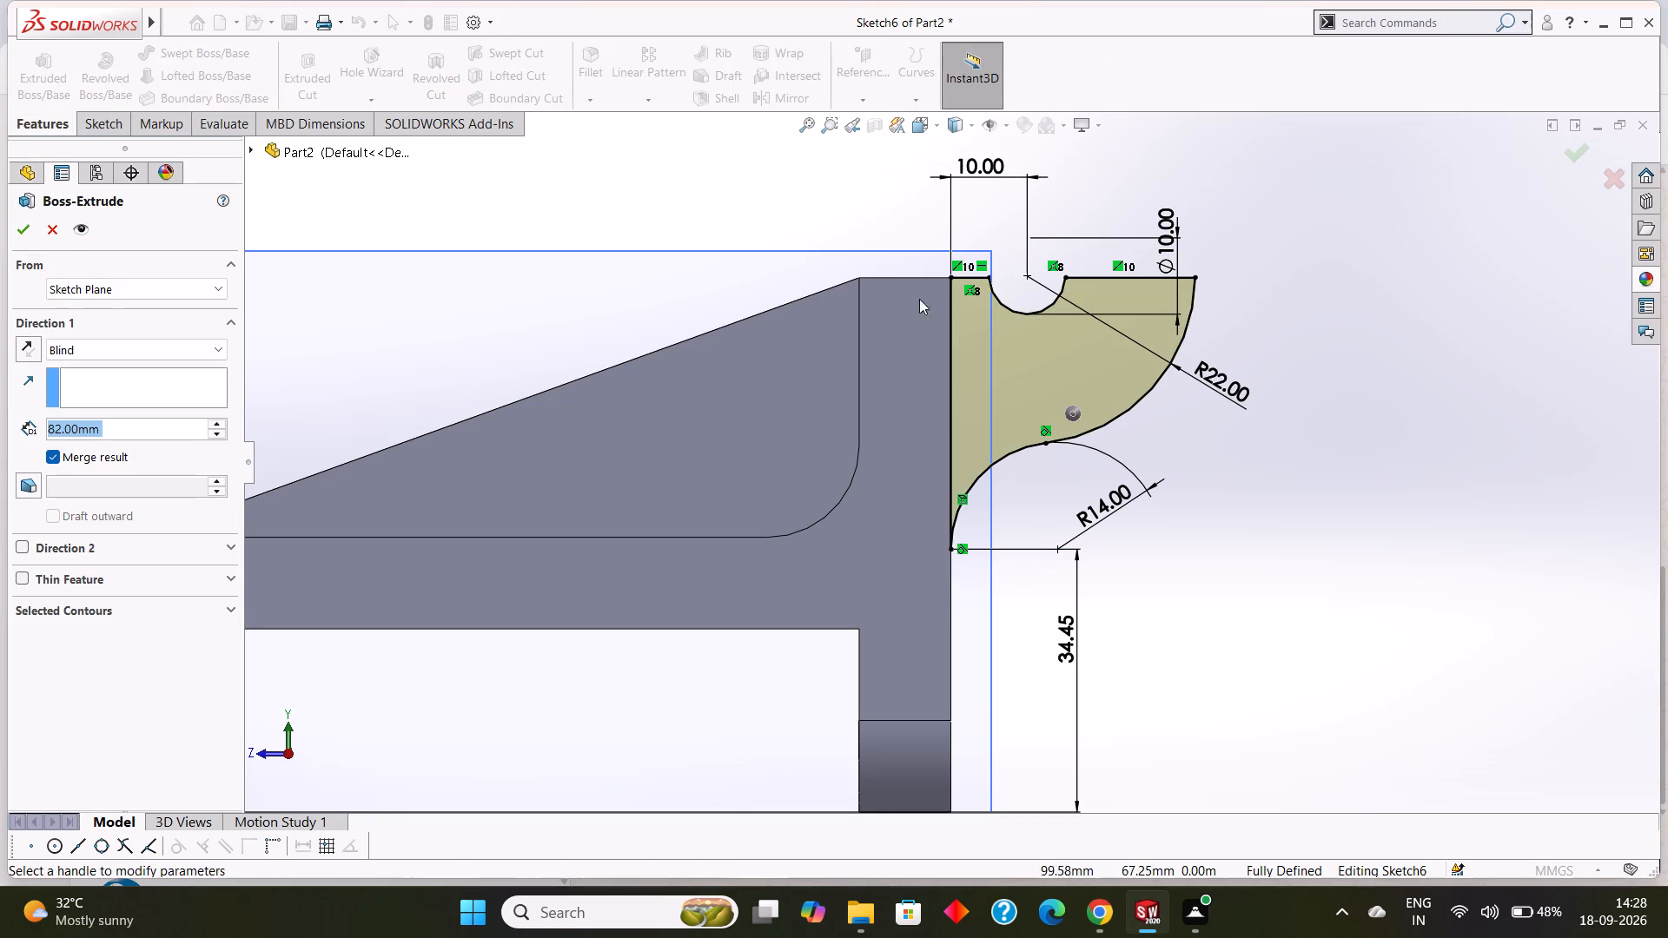
pyautogui.moveTo(1351, 270); pyautogui.dragTo(1280, 386, button='middle')
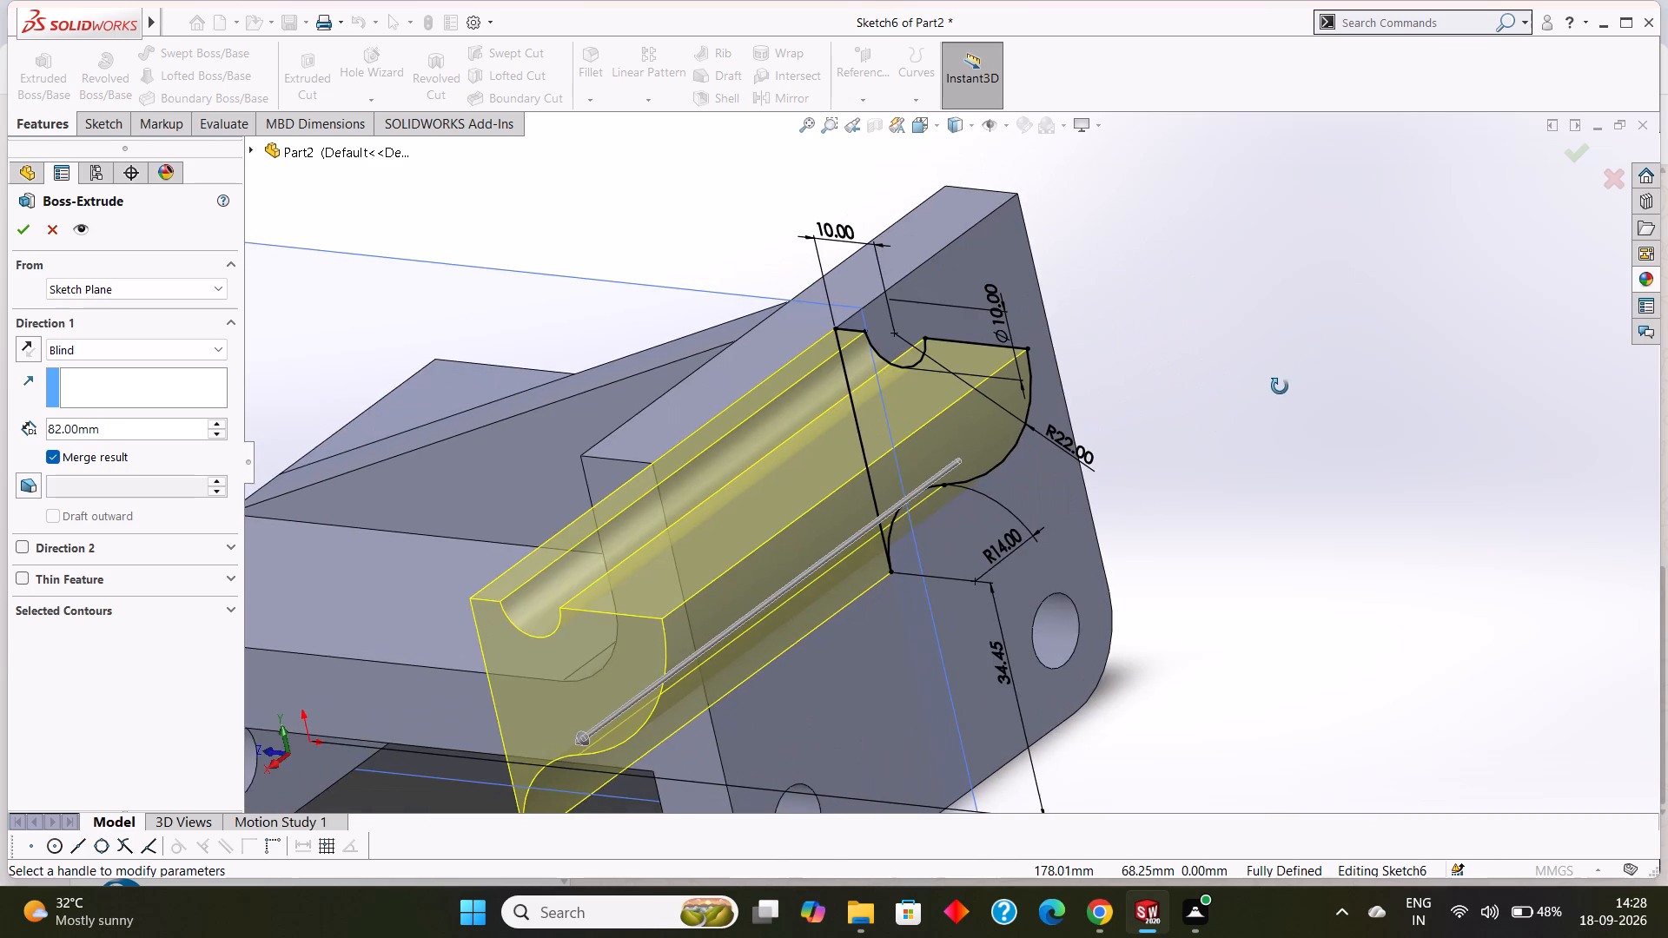
pyautogui.moveTo(1280, 386); pyautogui.dragTo(1287, 385, button='middle')
pyautogui.scroll(2, 1307, 350)
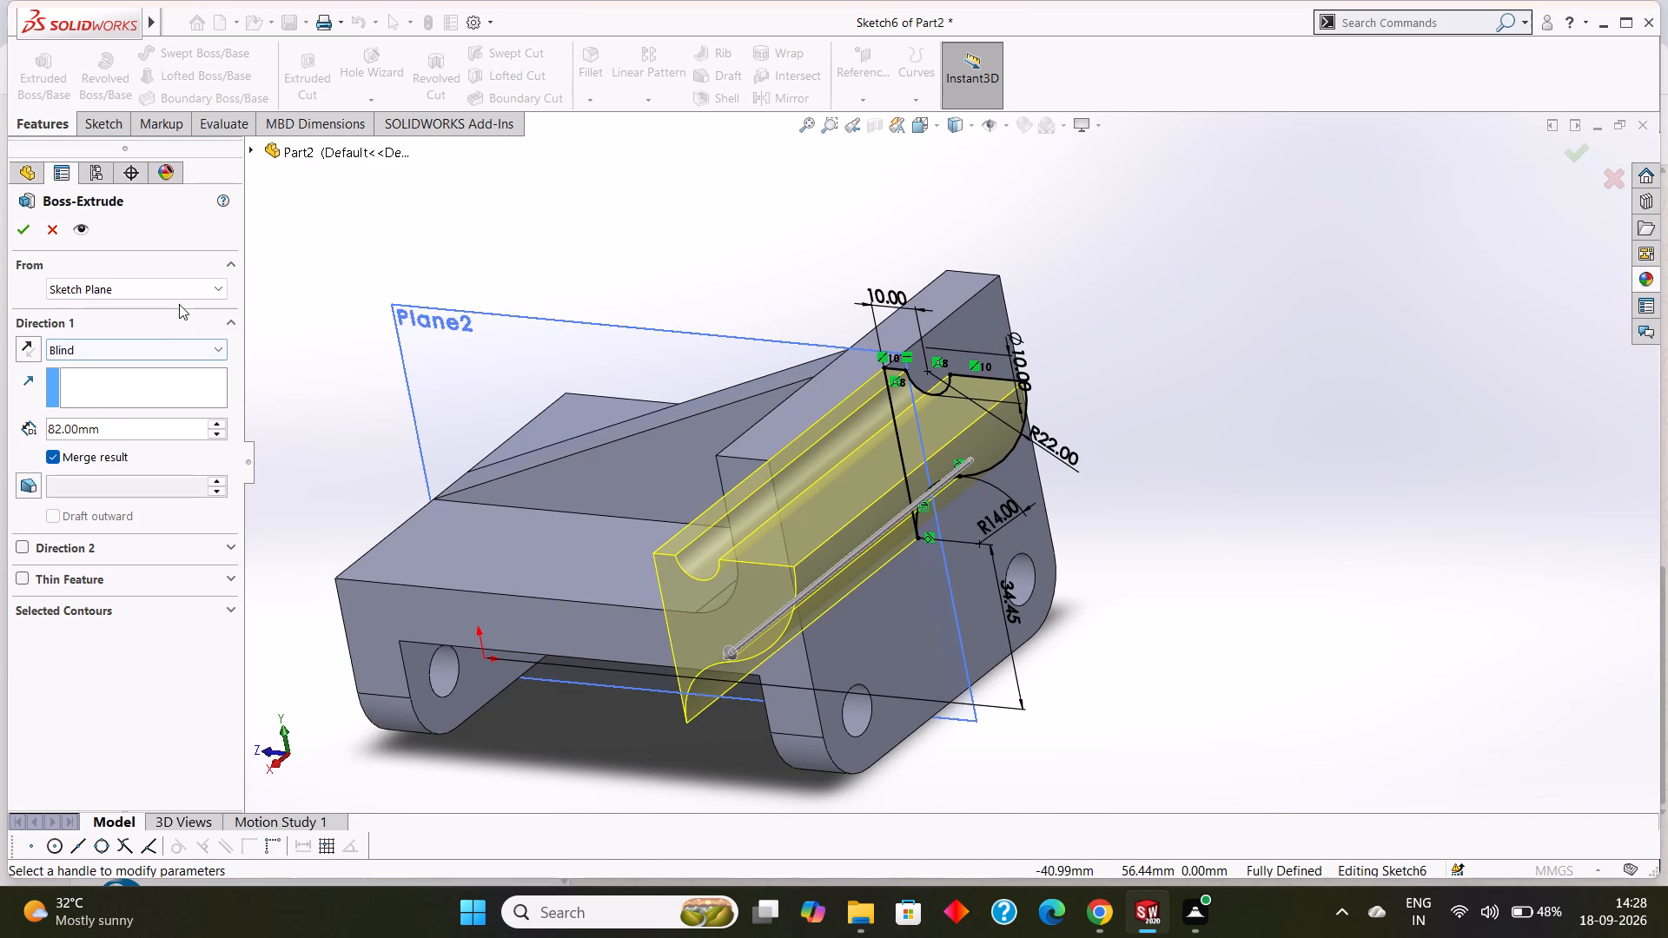
pyautogui.click(141, 347)
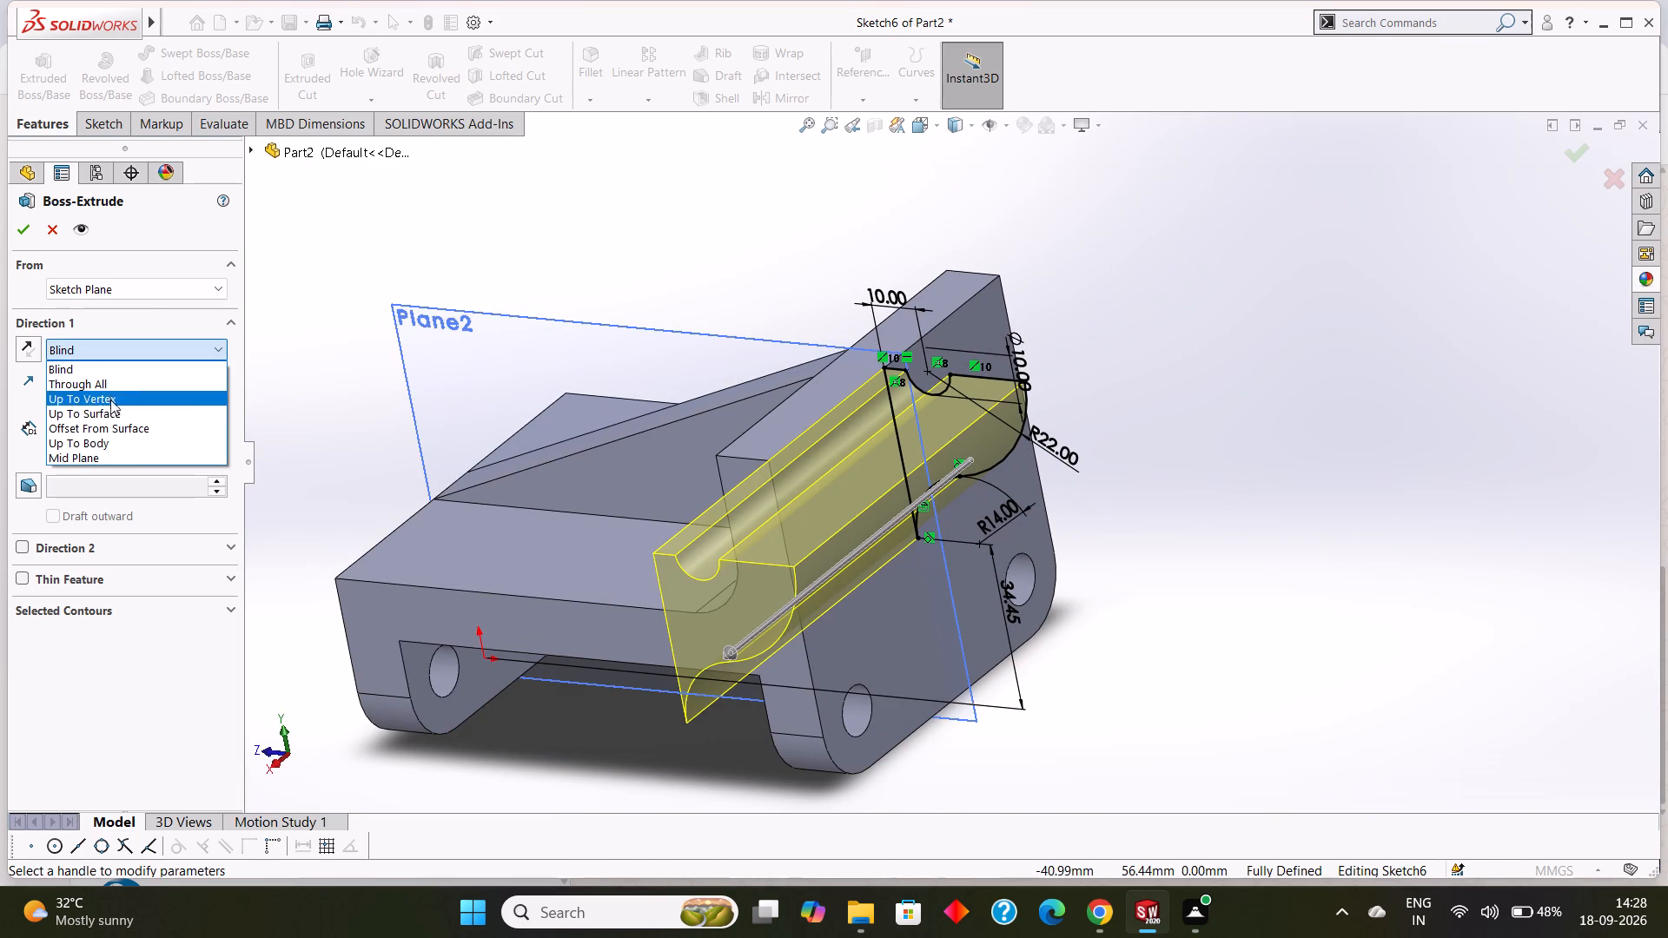
pyautogui.click(109, 452)
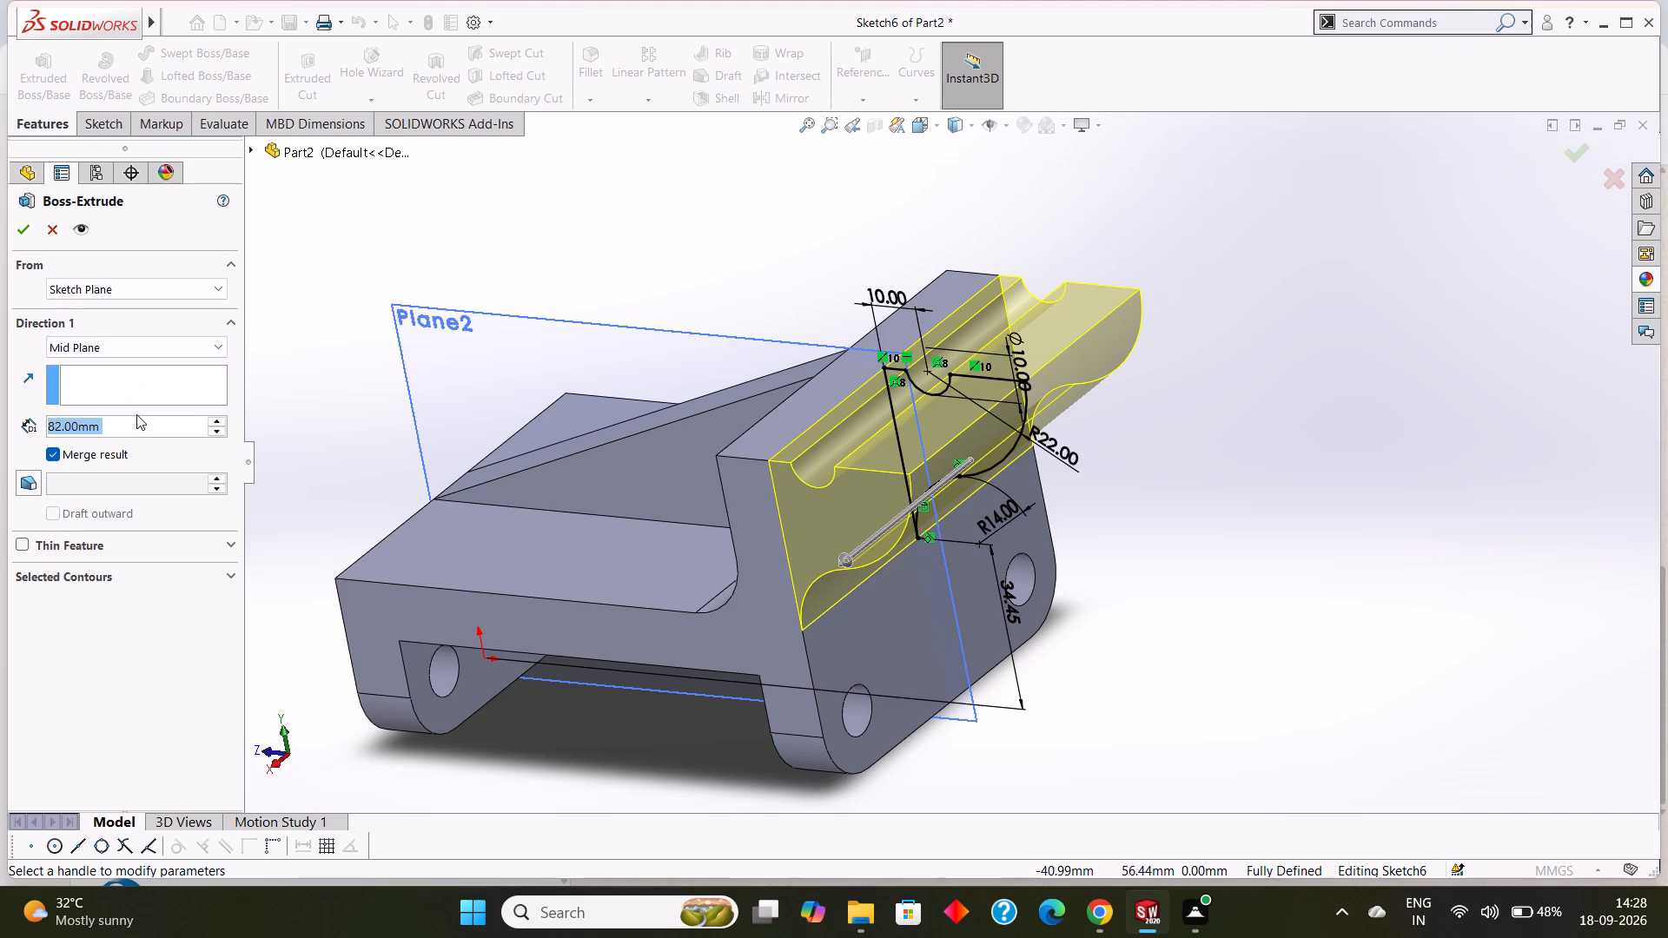
pyautogui.write('60')
pyautogui.press('Return')
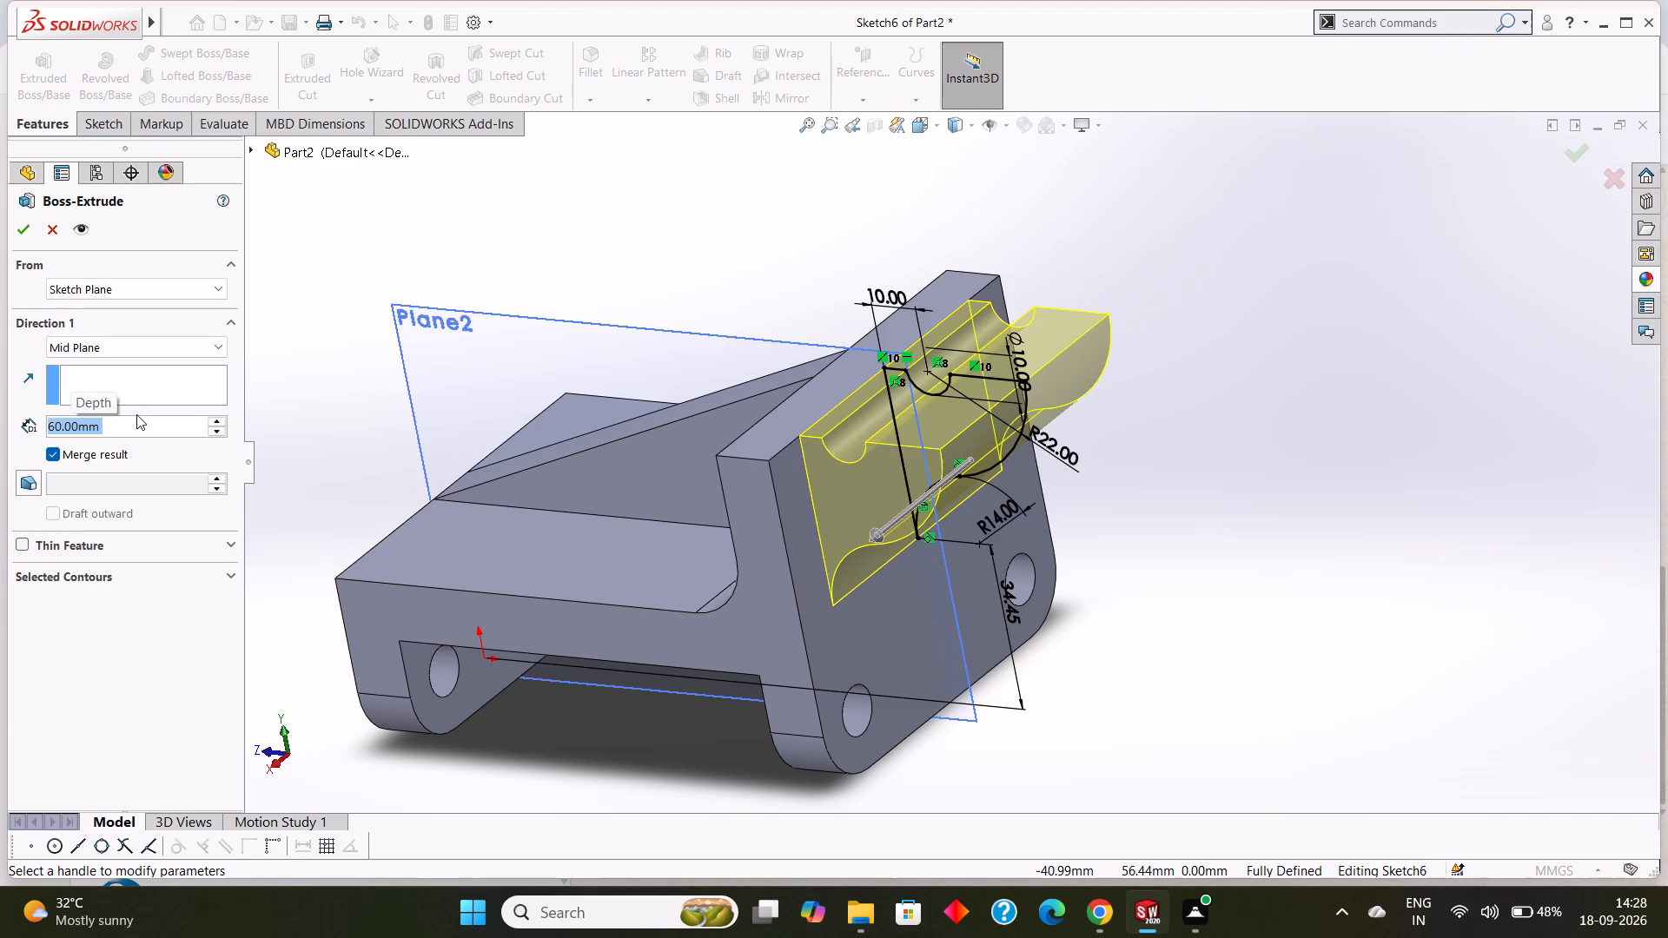
pyautogui.click(19, 231)
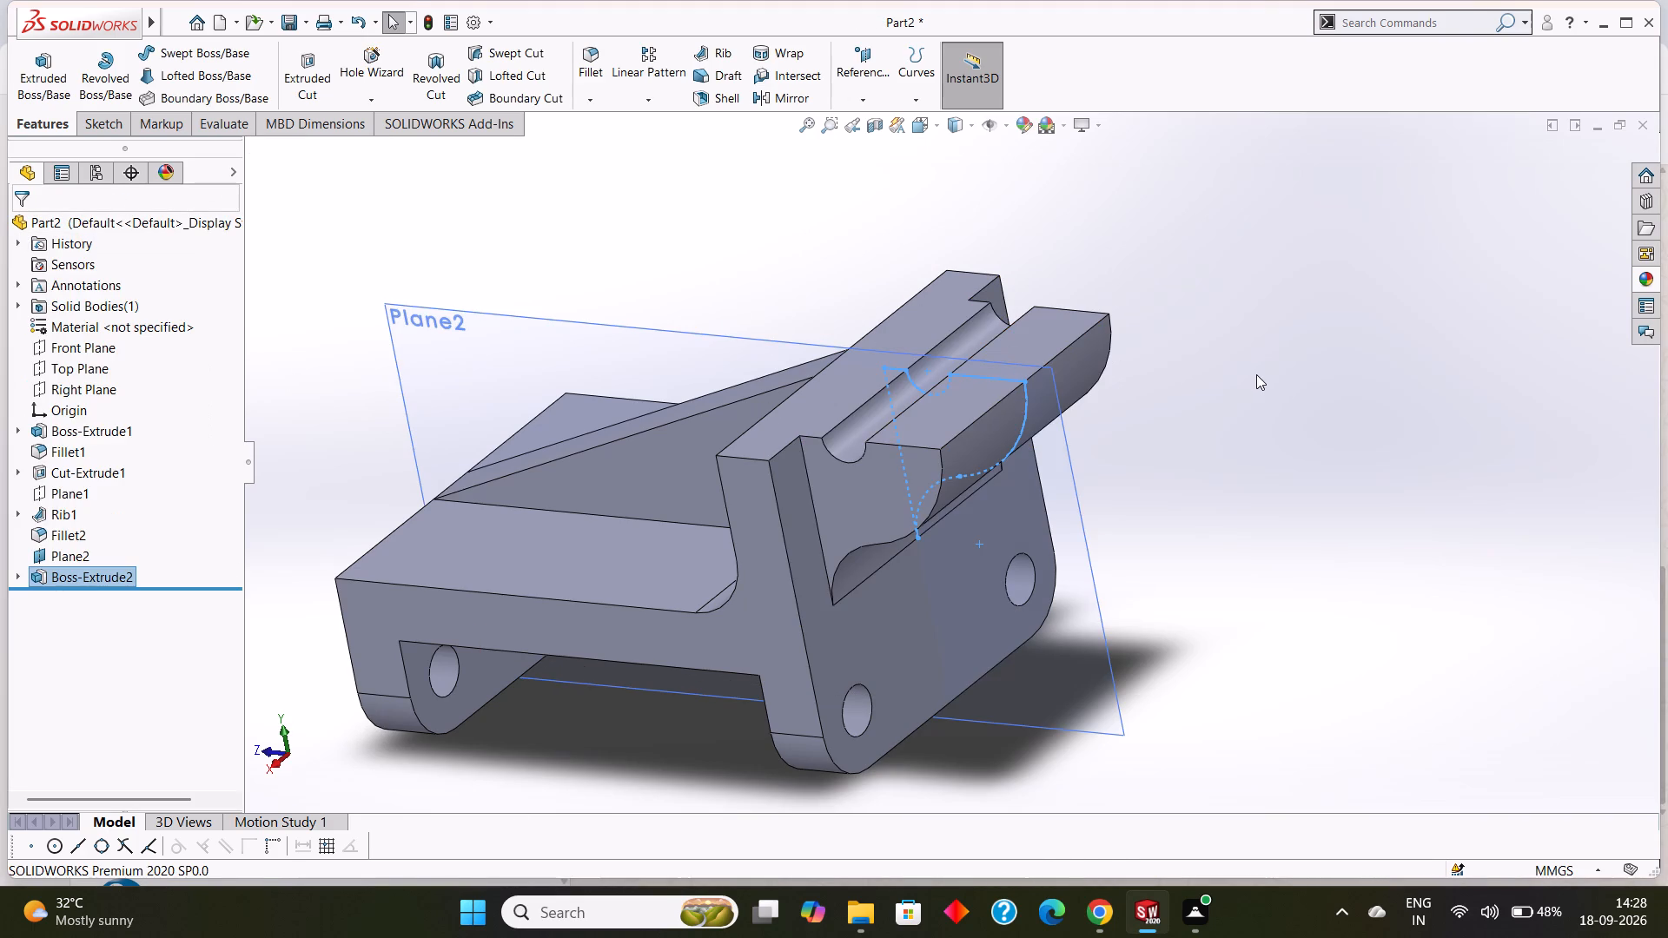
# Hide the reference plane Plane2 so only the bracket's solid body is displayed.
pyautogui.click(1256, 374)
pyautogui.moveTo(1299, 426); pyautogui.dragTo(1360, 396, button='middle')
pyautogui.scroll(1, 1352, 406)
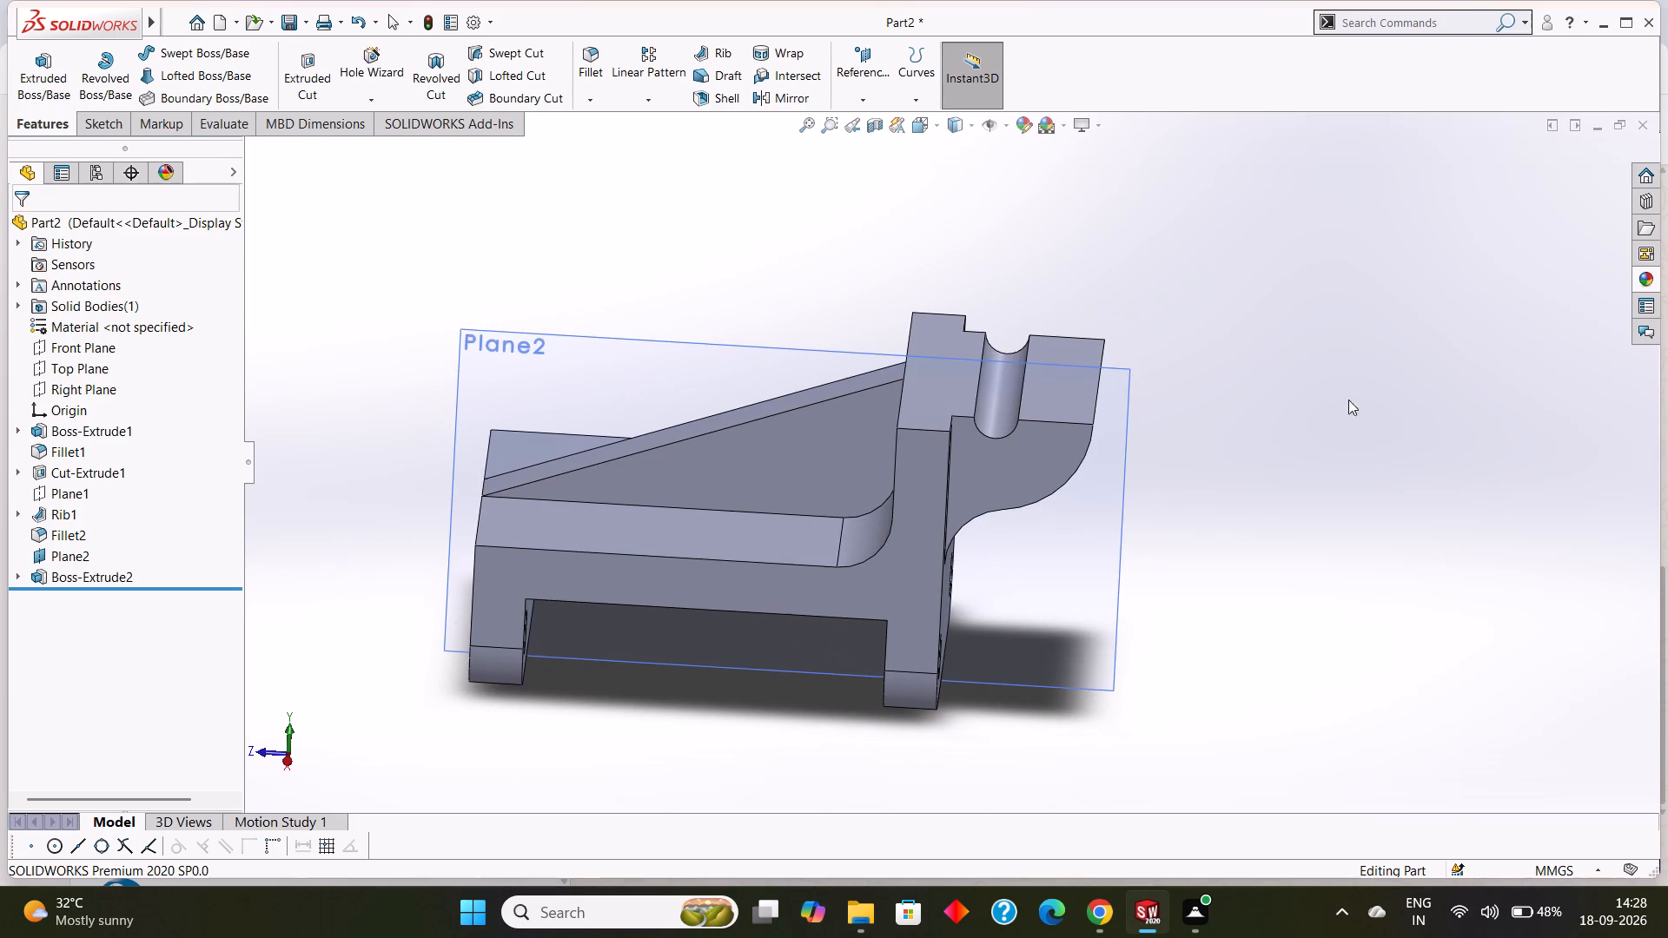
pyautogui.click(70, 557)
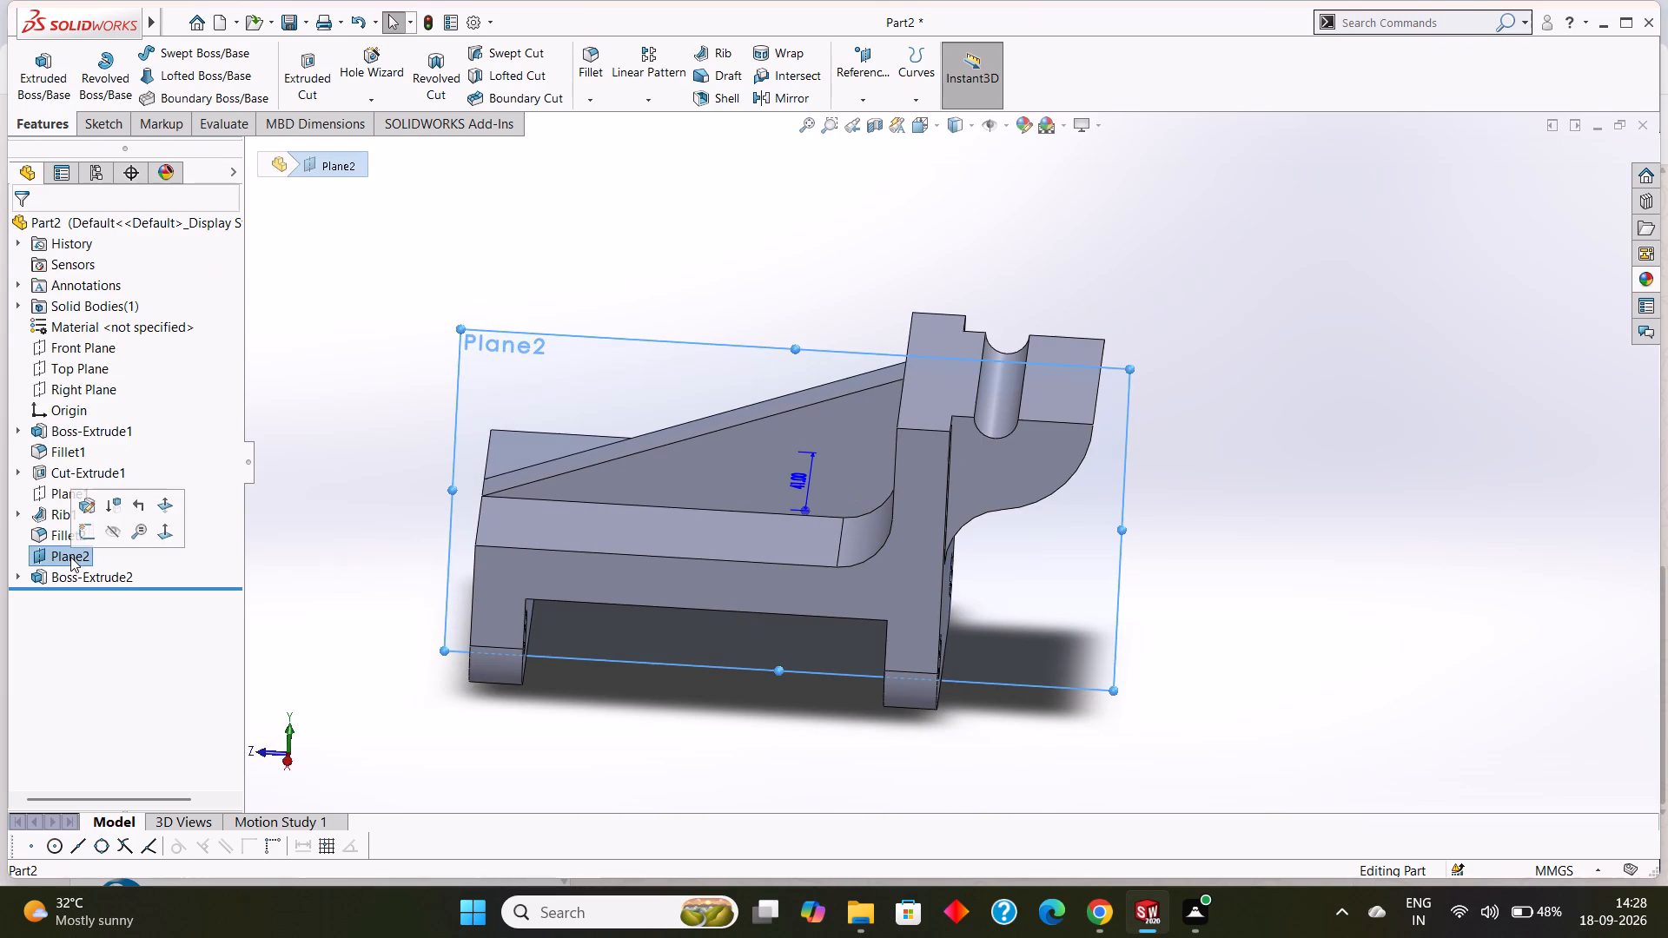
pyautogui.click(111, 527)
pyautogui.click(1205, 575)
# Inspect the completed bracket from several angles, checking the rib, mounting holes, fillets and grooved lip.
pyautogui.moveTo(1164, 586); pyautogui.dragTo(1169, 561, button='middle')
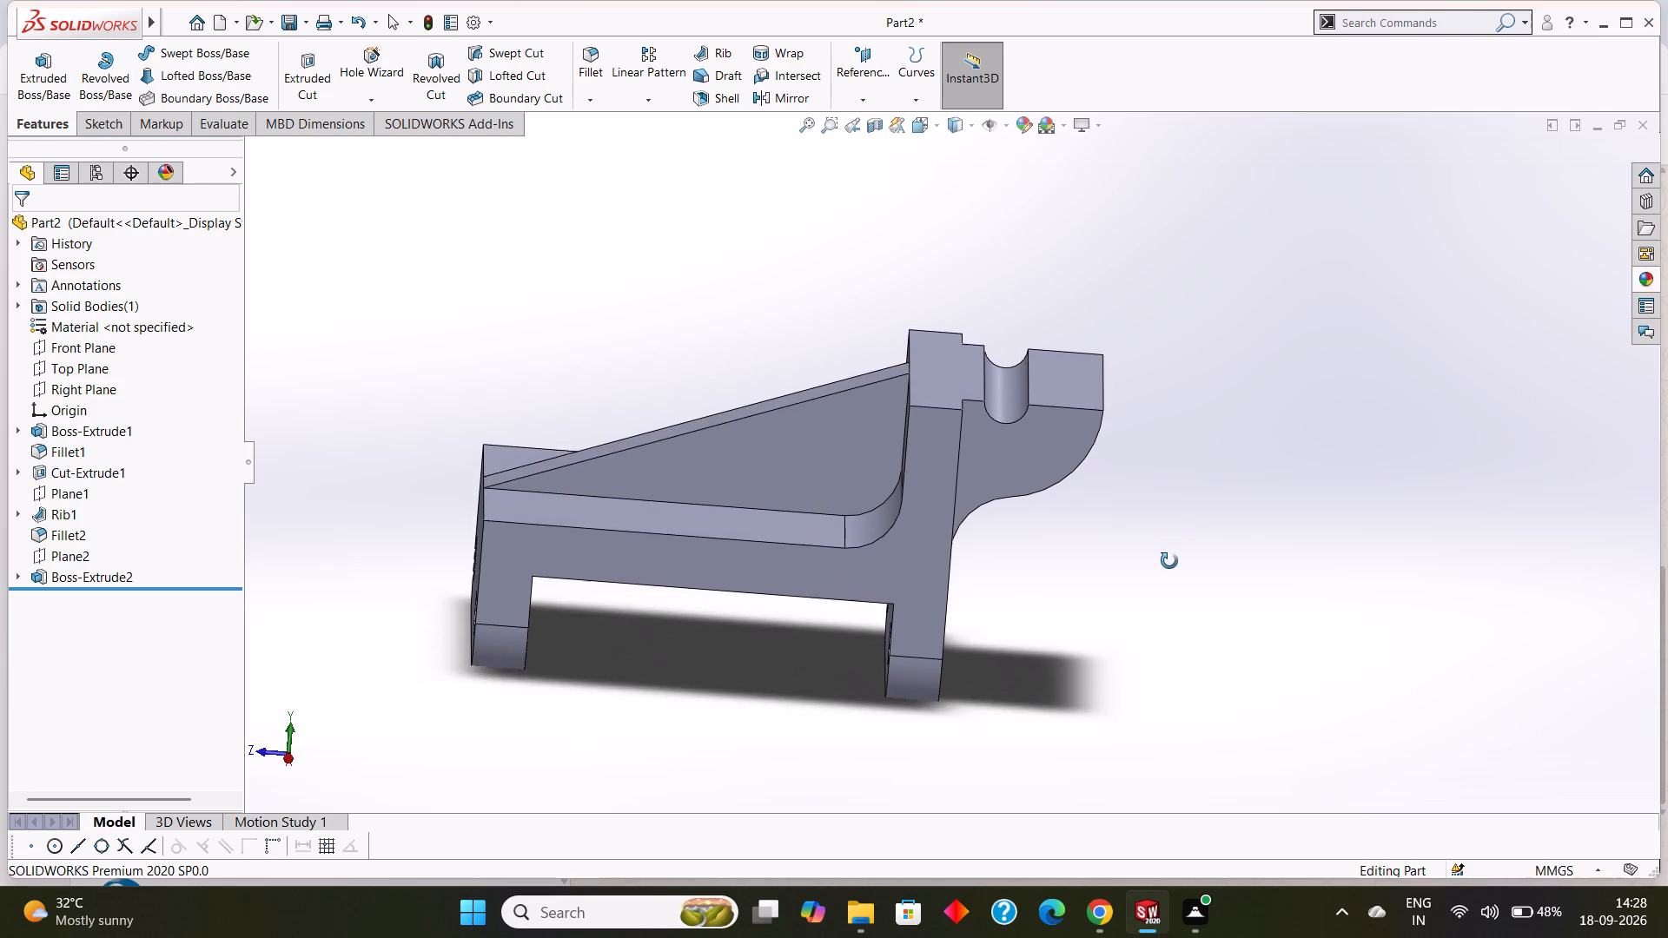
pyautogui.moveTo(1169, 561); pyautogui.dragTo(1208, 519, button='middle')
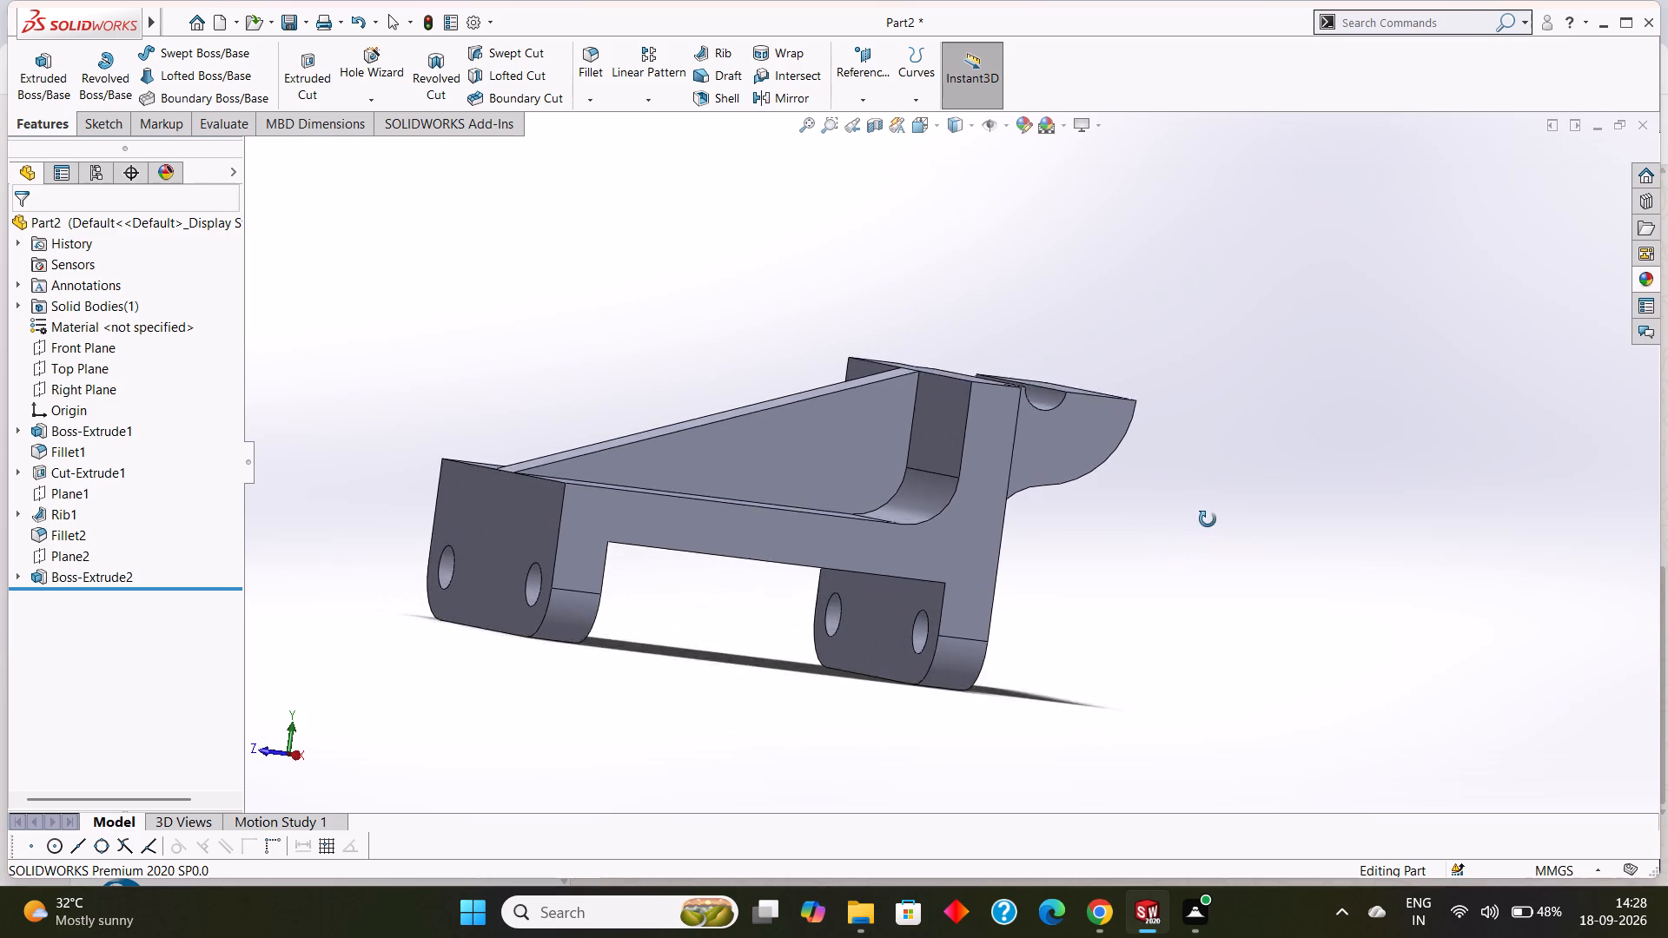
pyautogui.moveTo(1208, 519); pyautogui.dragTo(1180, 542, button='middle')
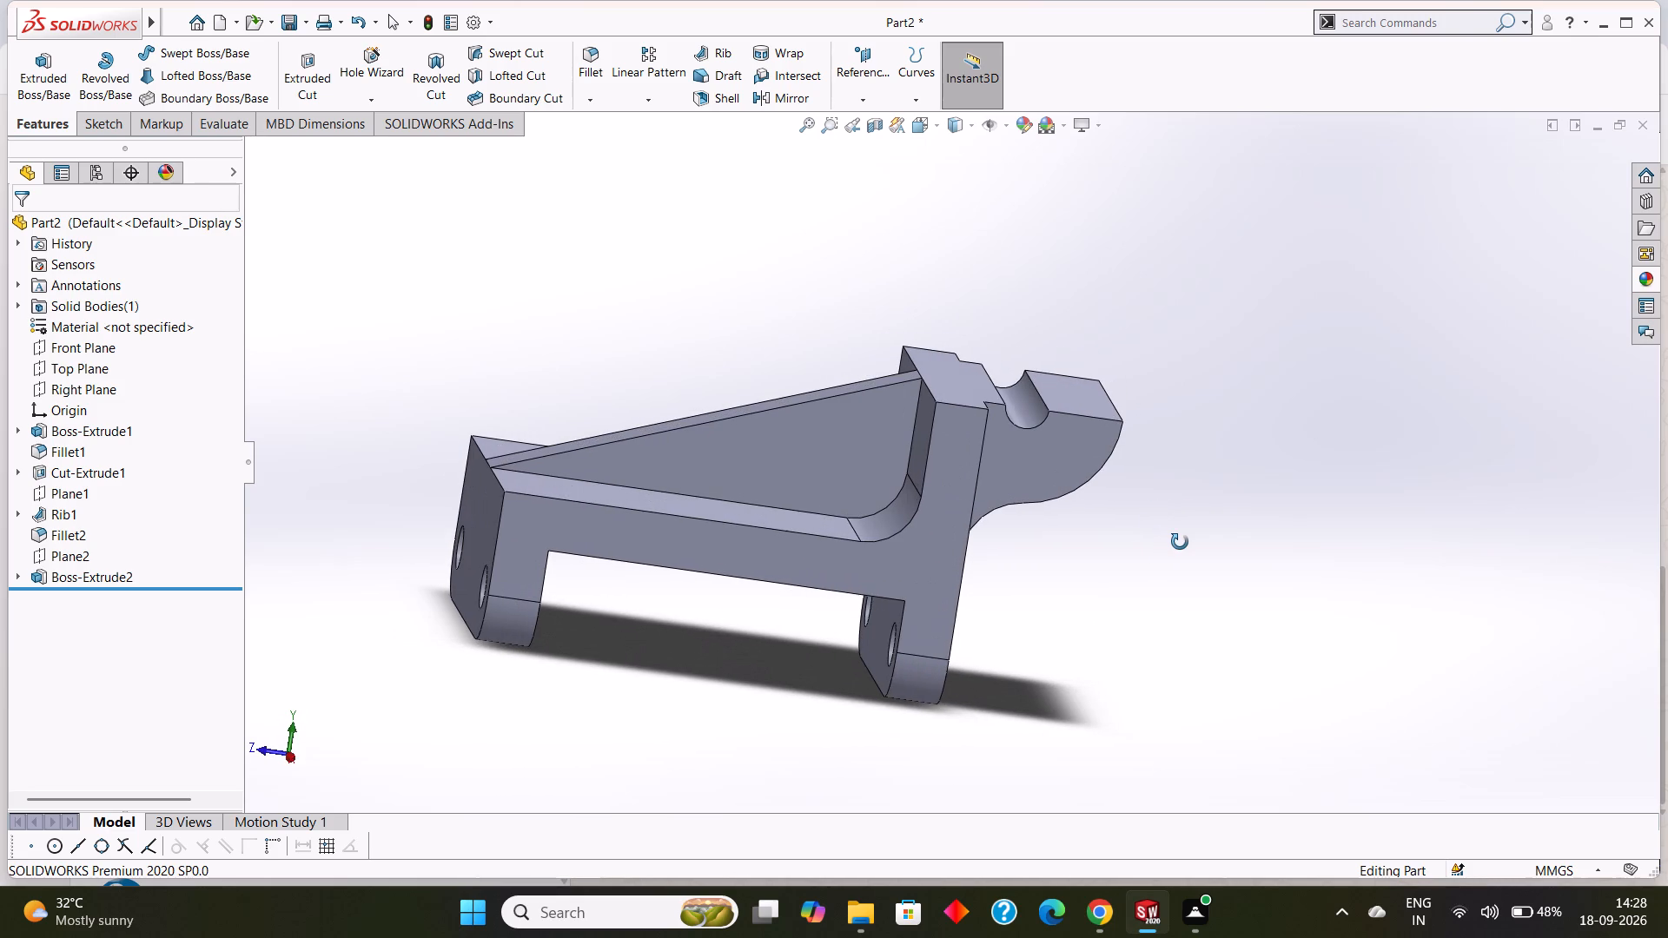
pyautogui.moveTo(1180, 542); pyautogui.dragTo(1195, 585, button='middle')
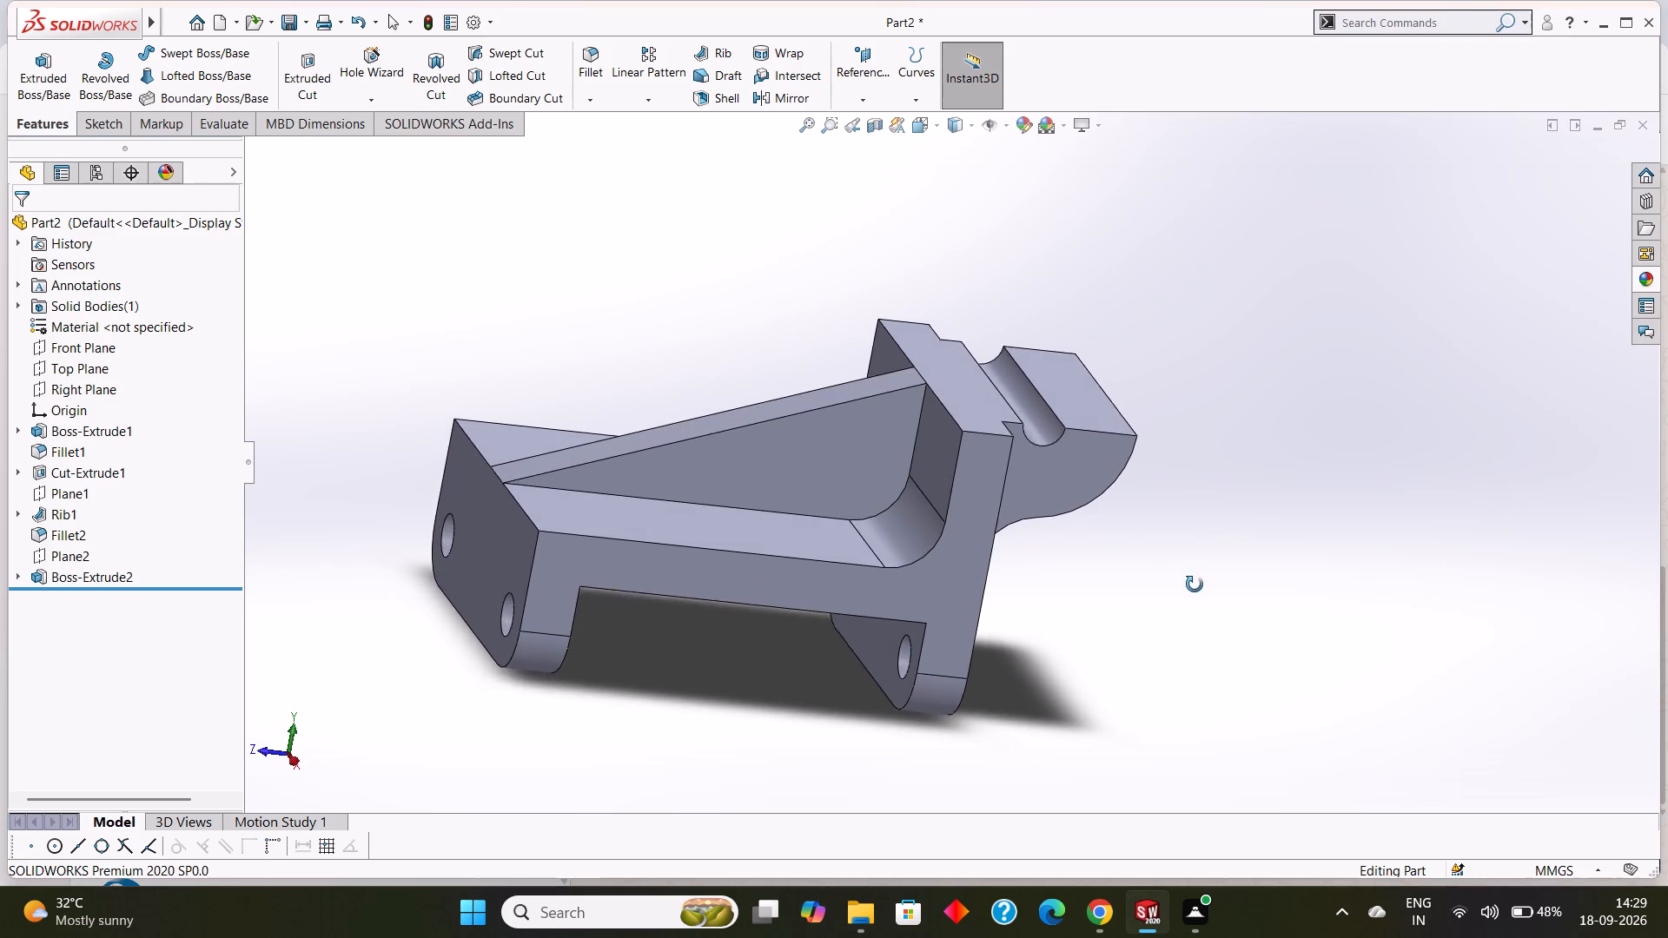
pyautogui.moveTo(1195, 585); pyautogui.dragTo(1141, 628, button='middle')
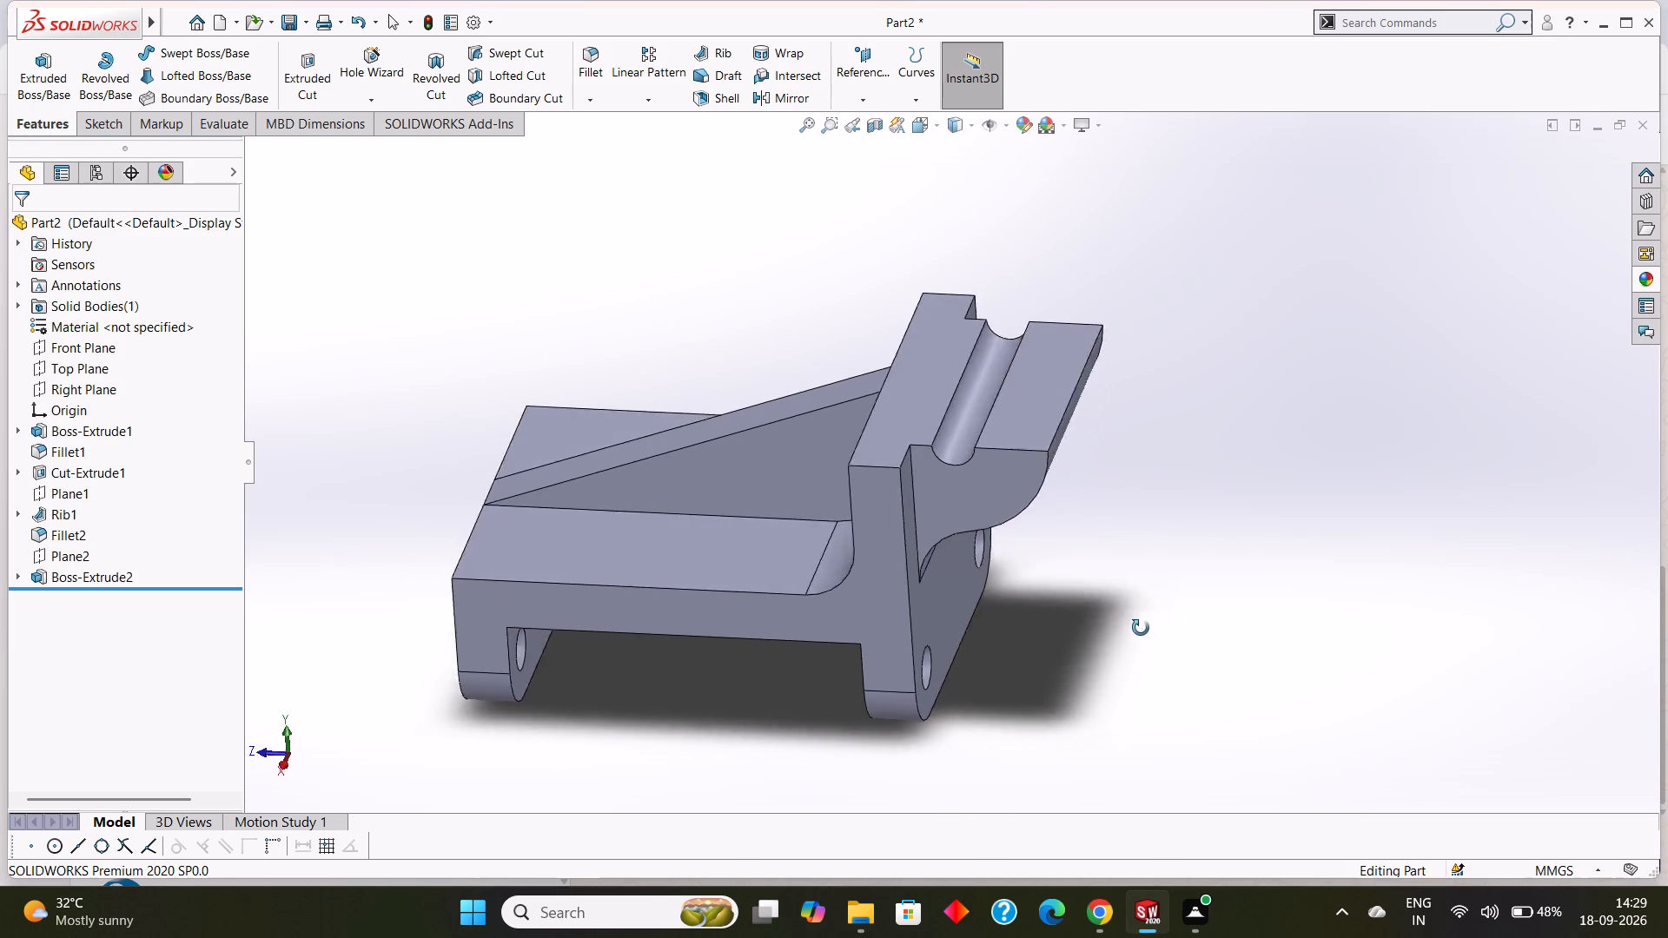
pyautogui.moveTo(1141, 628); pyautogui.dragTo(1184, 651, button='middle')
pyautogui.scroll(1, 1184, 651)
pyautogui.moveTo(1184, 651); pyautogui.dragTo(1188, 621, button='middle')
pyautogui.scroll(1, 1188, 621)
pyautogui.moveTo(1177, 636); pyautogui.dragTo(1170, 601, button='middle')
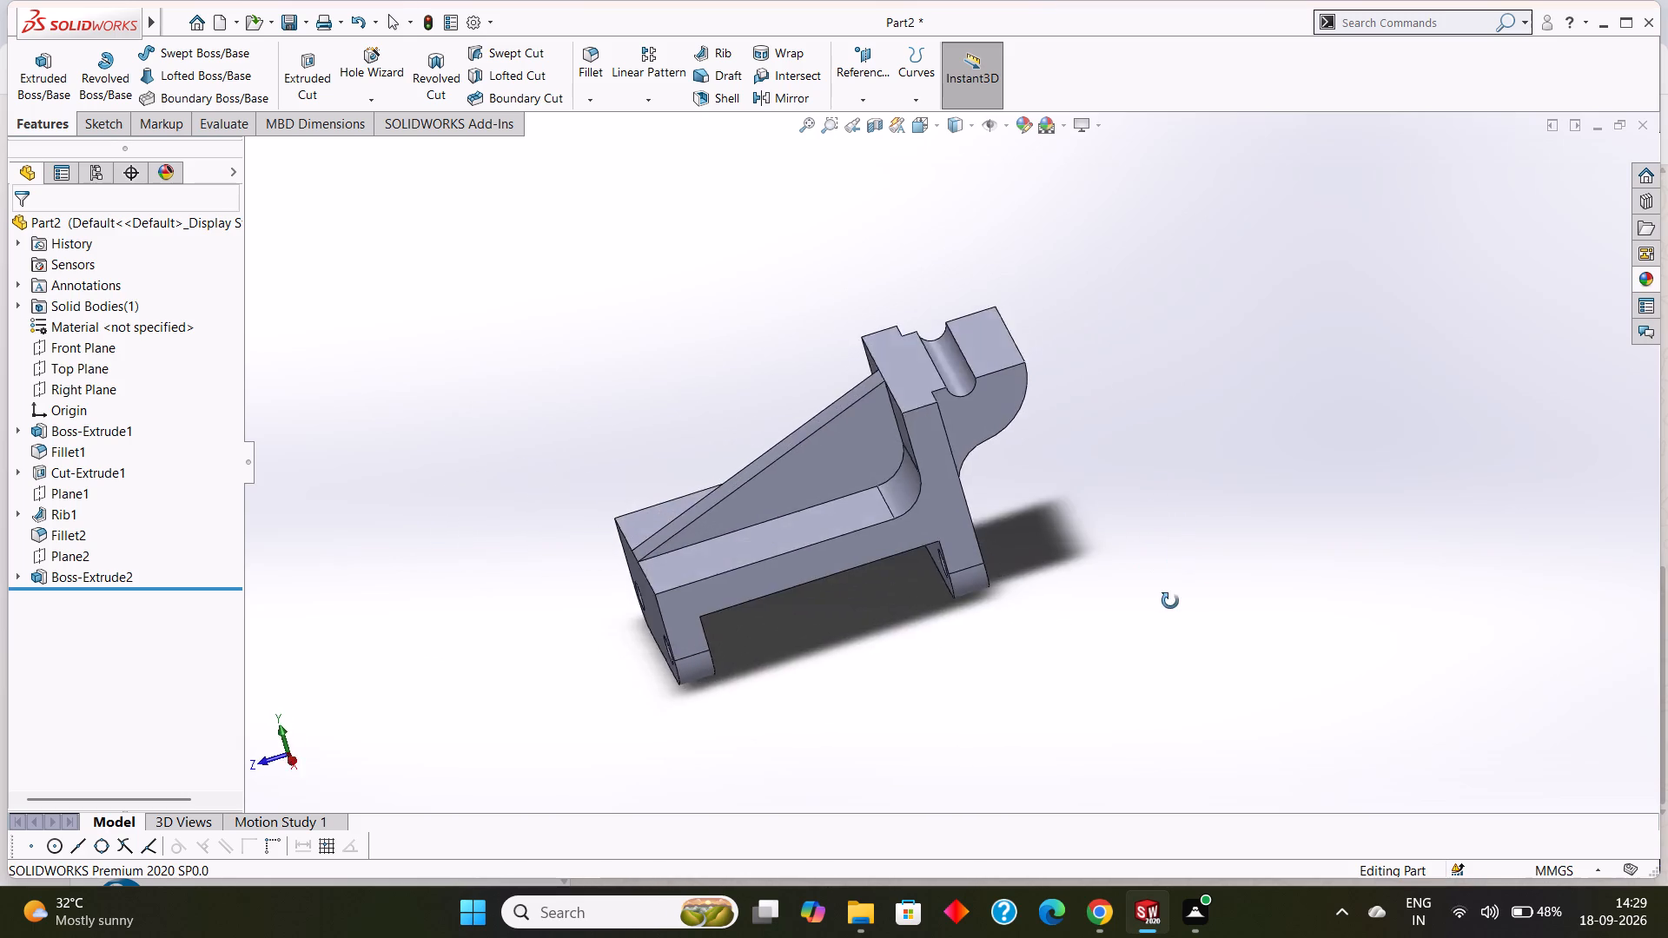
pyautogui.moveTo(1170, 601); pyautogui.dragTo(1156, 593, button='middle')
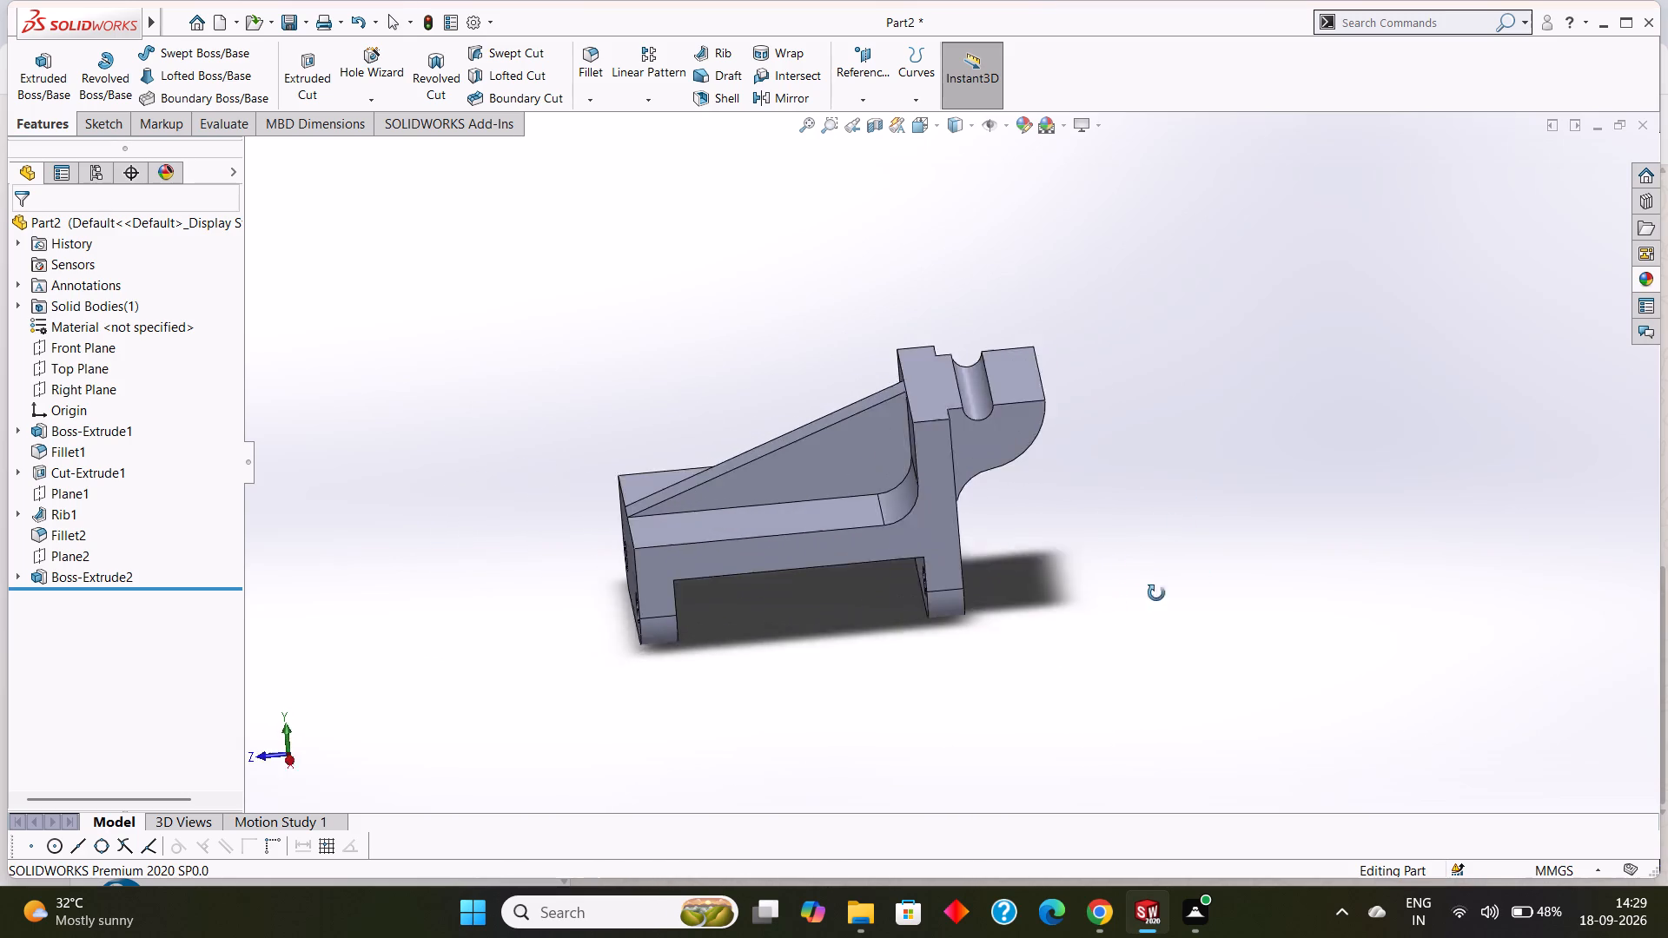
pyautogui.moveTo(1156, 593); pyautogui.dragTo(1162, 681, button='middle')
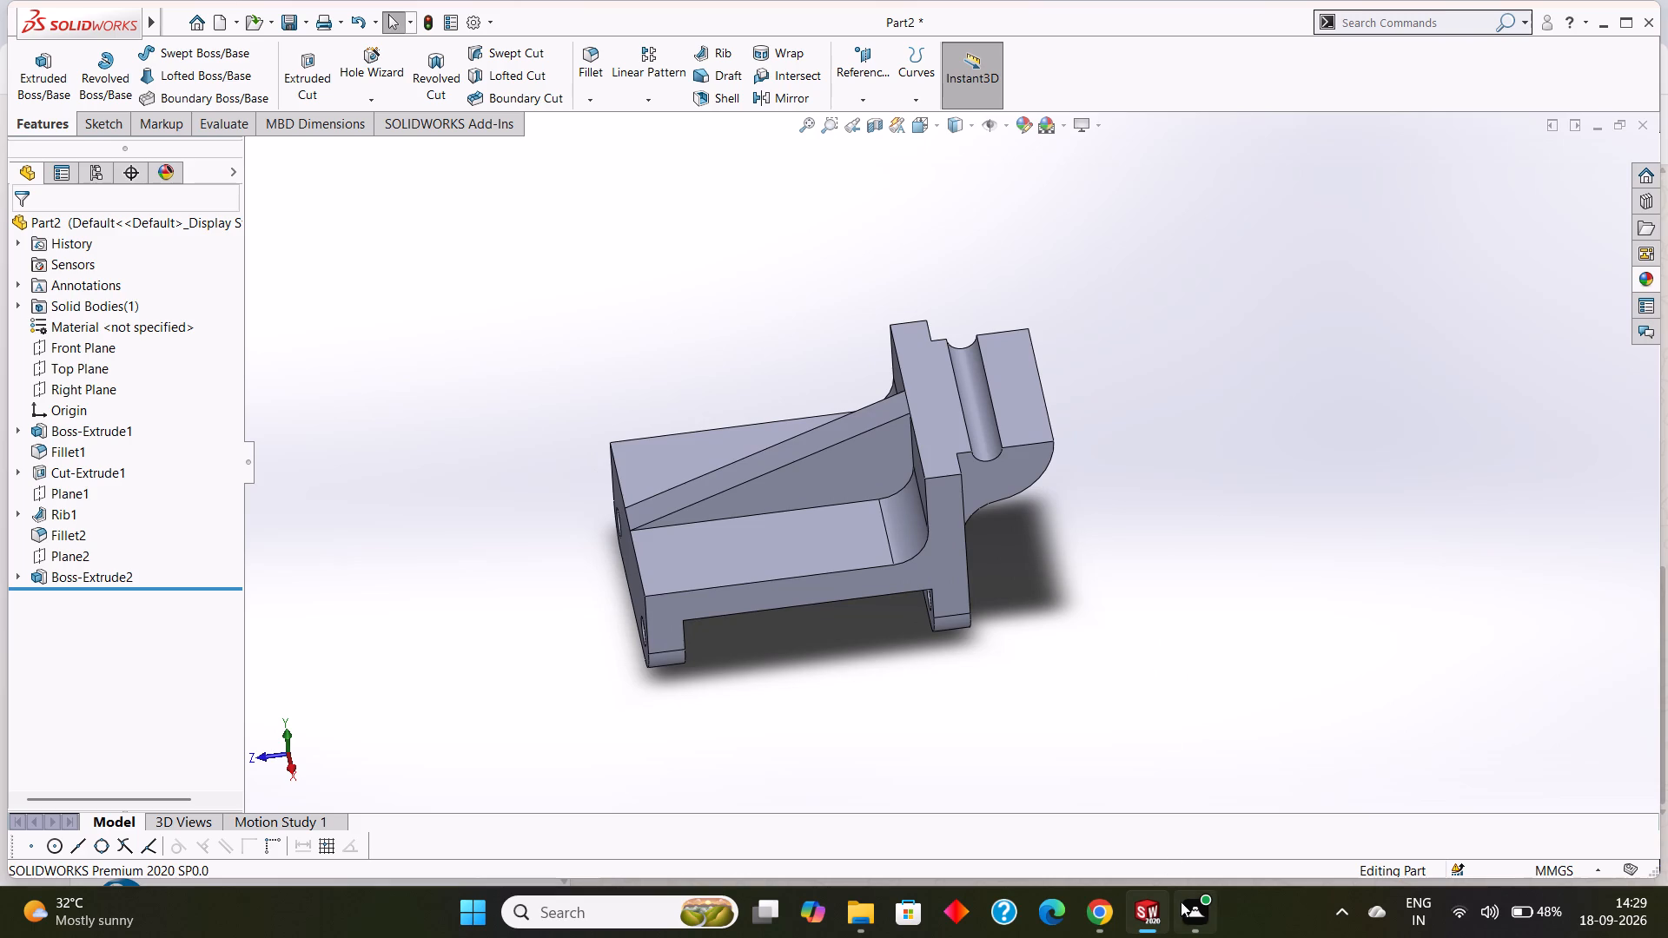
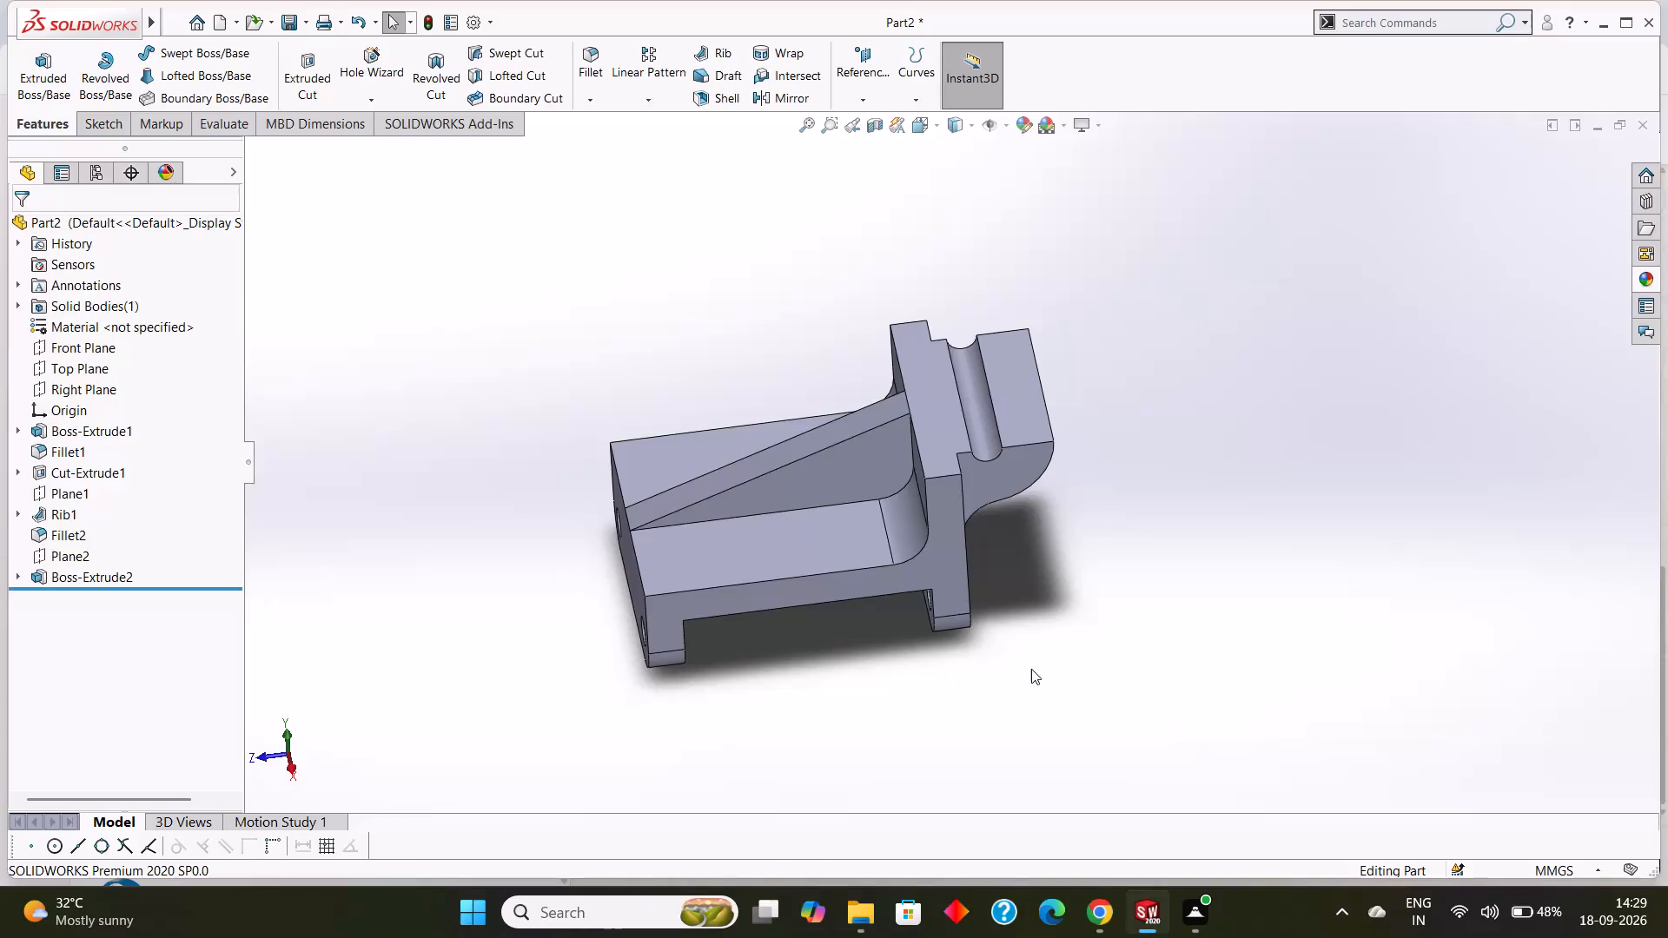
# Save the part as "ribbed mounting bracket" in SOLIDWORKS Part format in the tryfuji folder.
pyautogui.moveTo(1042, 669); pyautogui.dragTo(1052, 526, button='middle')
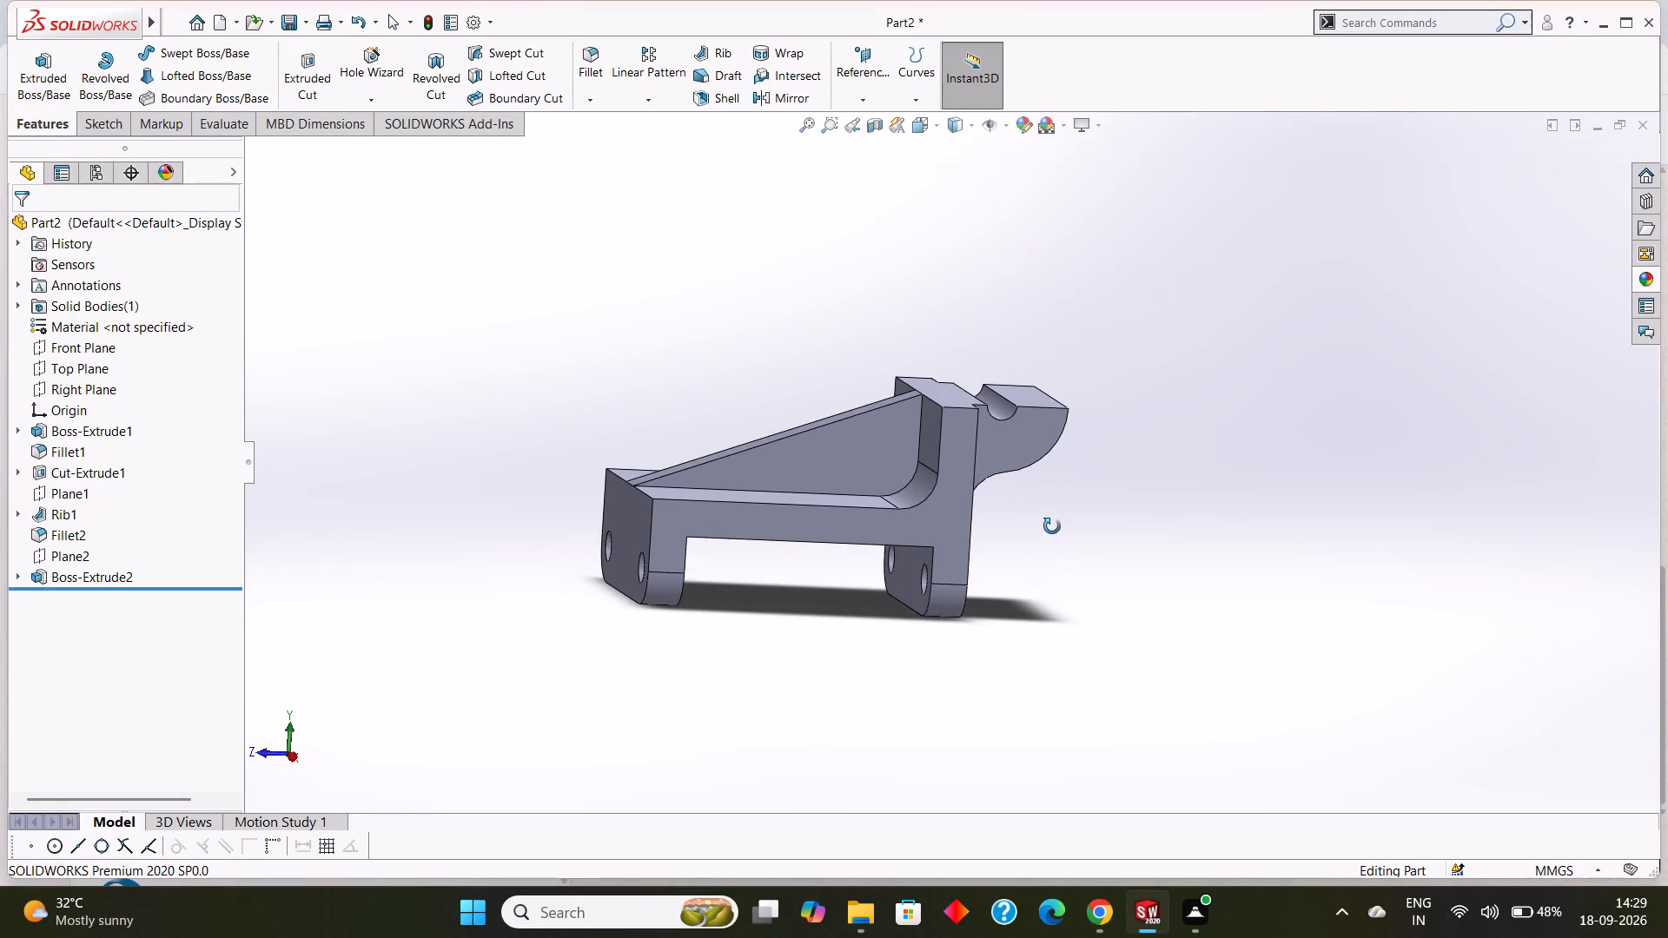
pyautogui.moveTo(1052, 526); pyautogui.dragTo(1043, 585, button='middle')
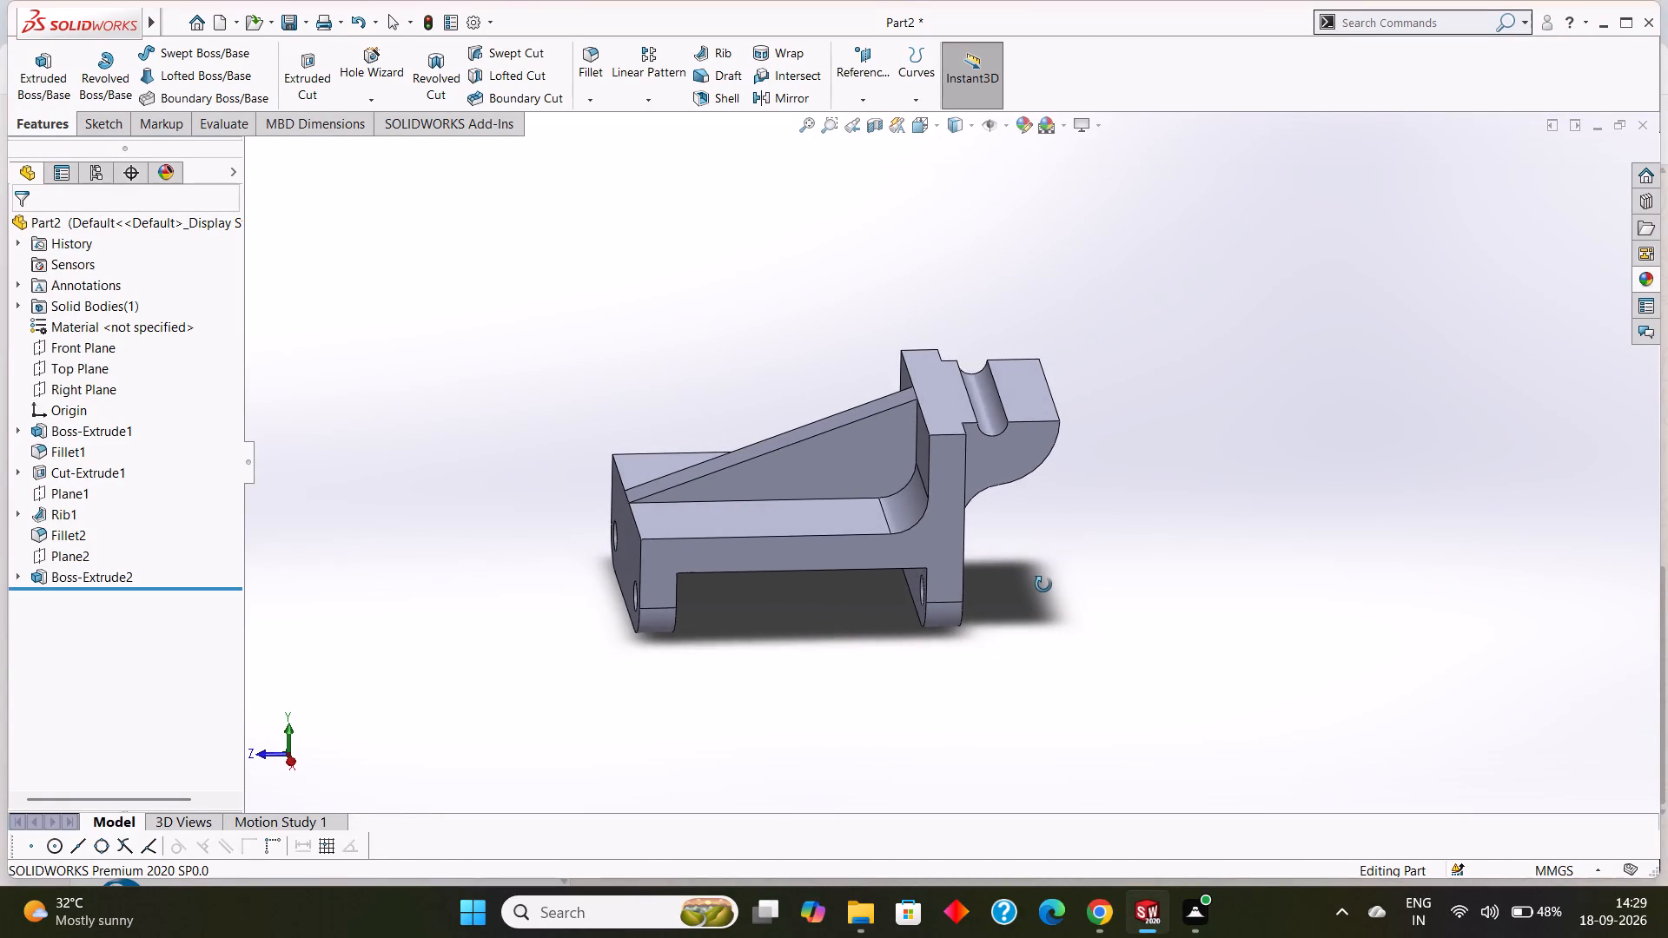
pyautogui.moveTo(1043, 585); pyautogui.dragTo(1048, 578, button='middle')
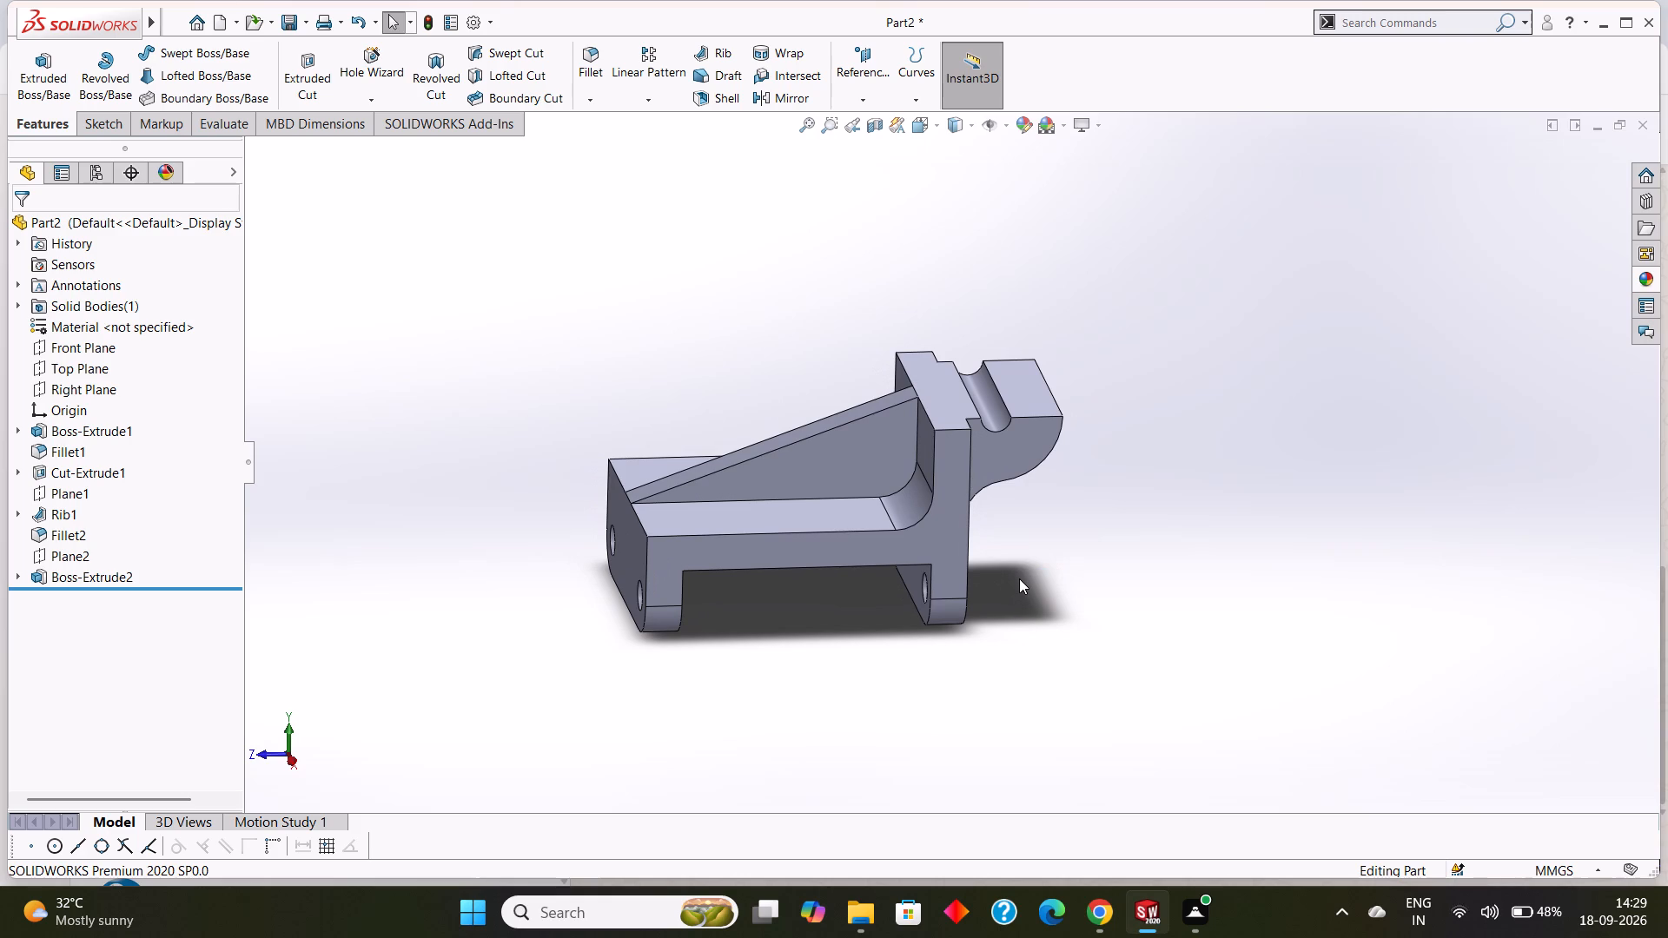
pyautogui.hotkey('ctrl', 's')
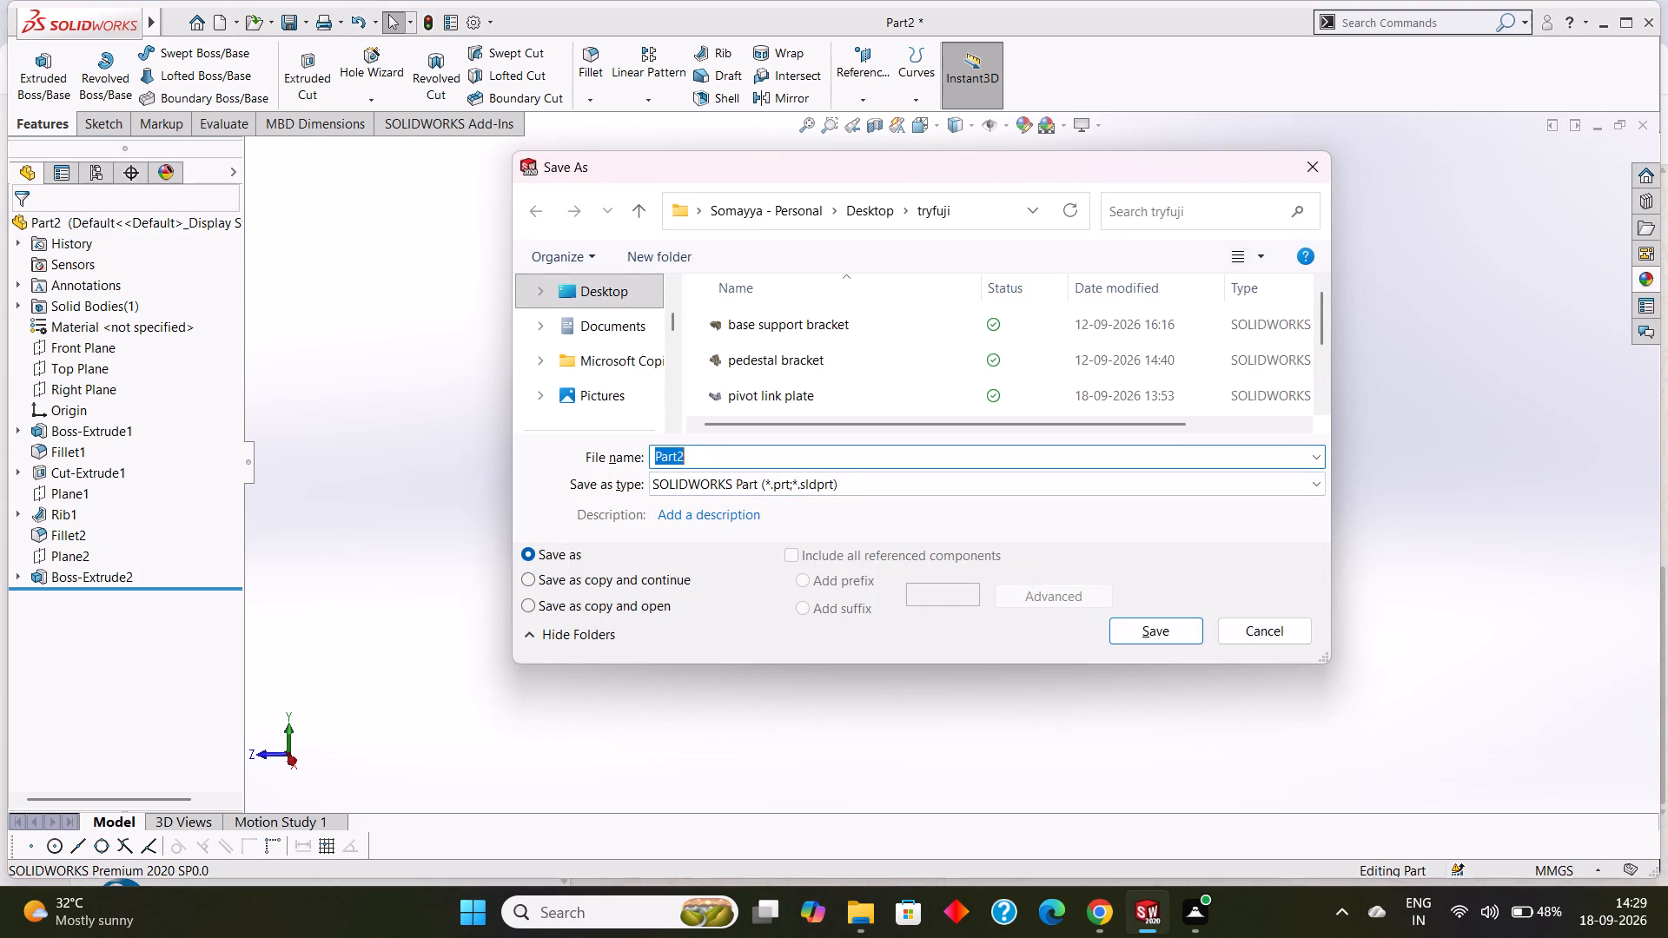
pyautogui.press('BackSpace')
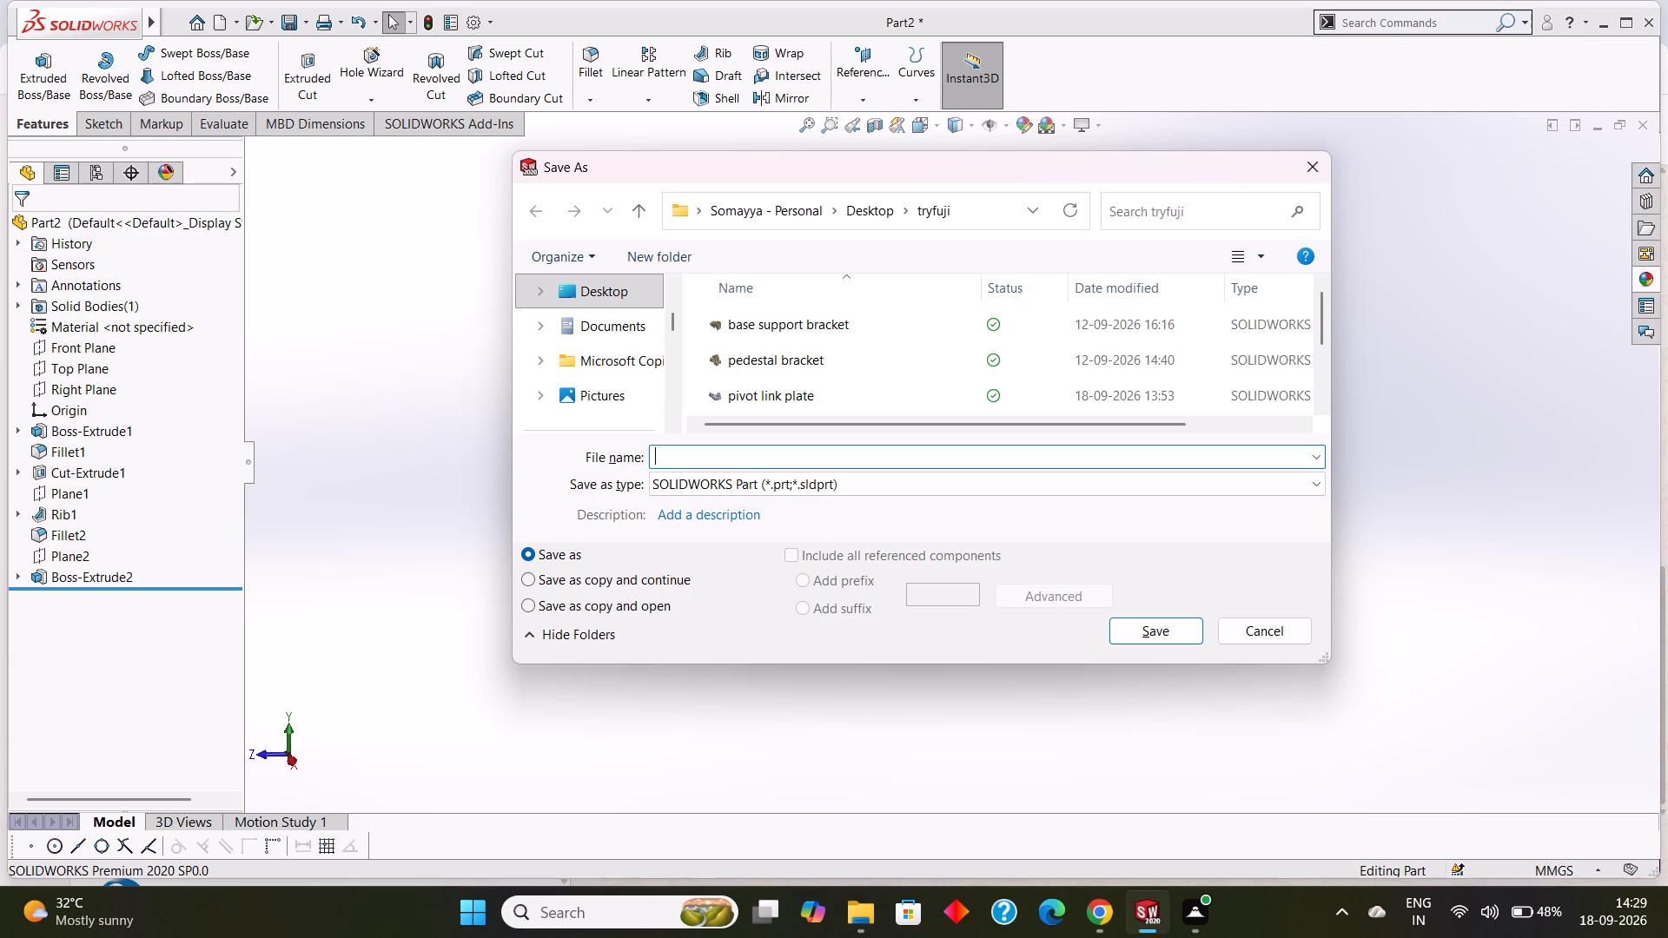
pyautogui.write('ri')
pyautogui.write('bbed')
pyautogui.press('space')
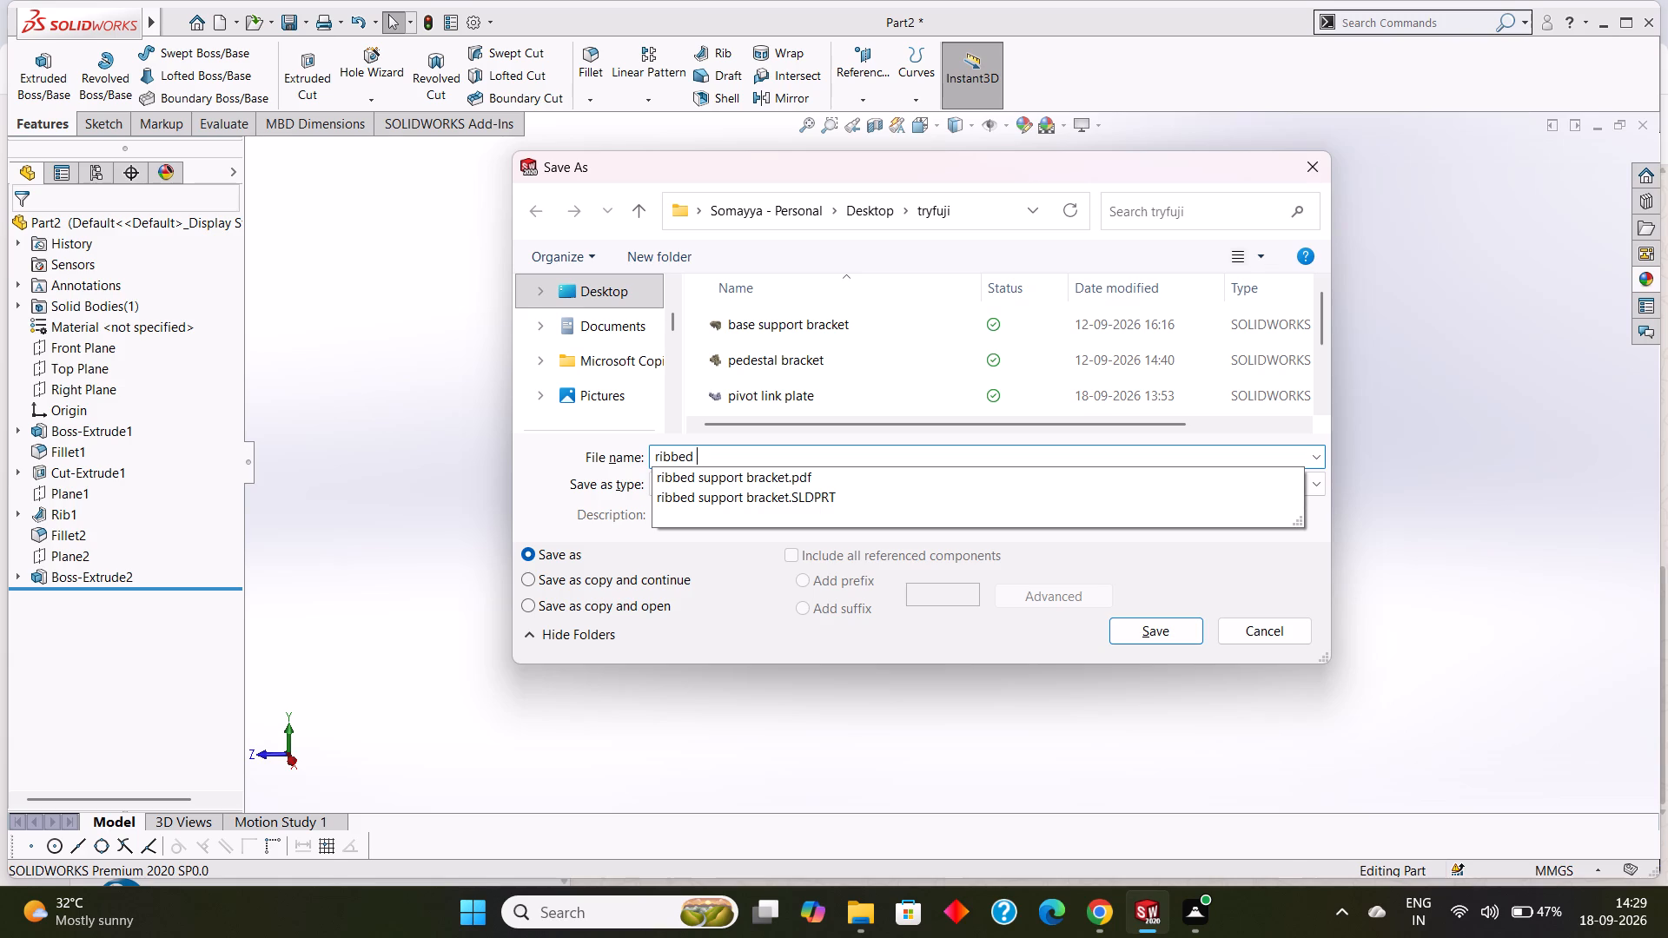
pyautogui.write('mountin')
pyautogui.write('g bra')
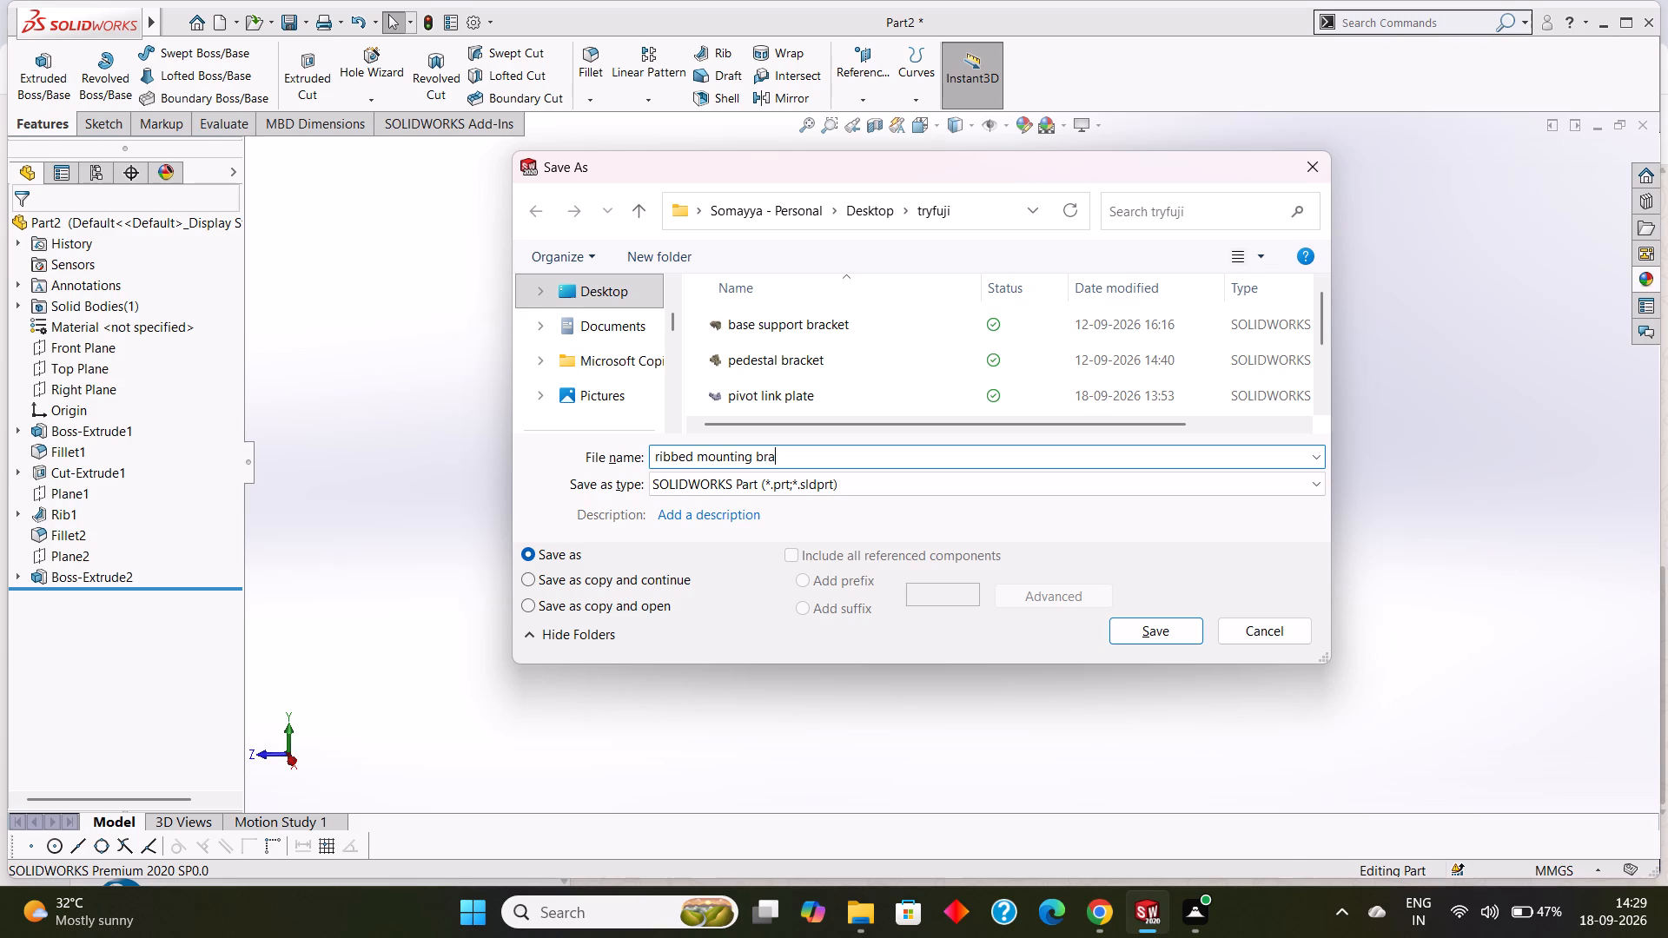
pyautogui.press('c')
pyautogui.write('ke')
pyautogui.press('t')
pyautogui.click(1138, 624)
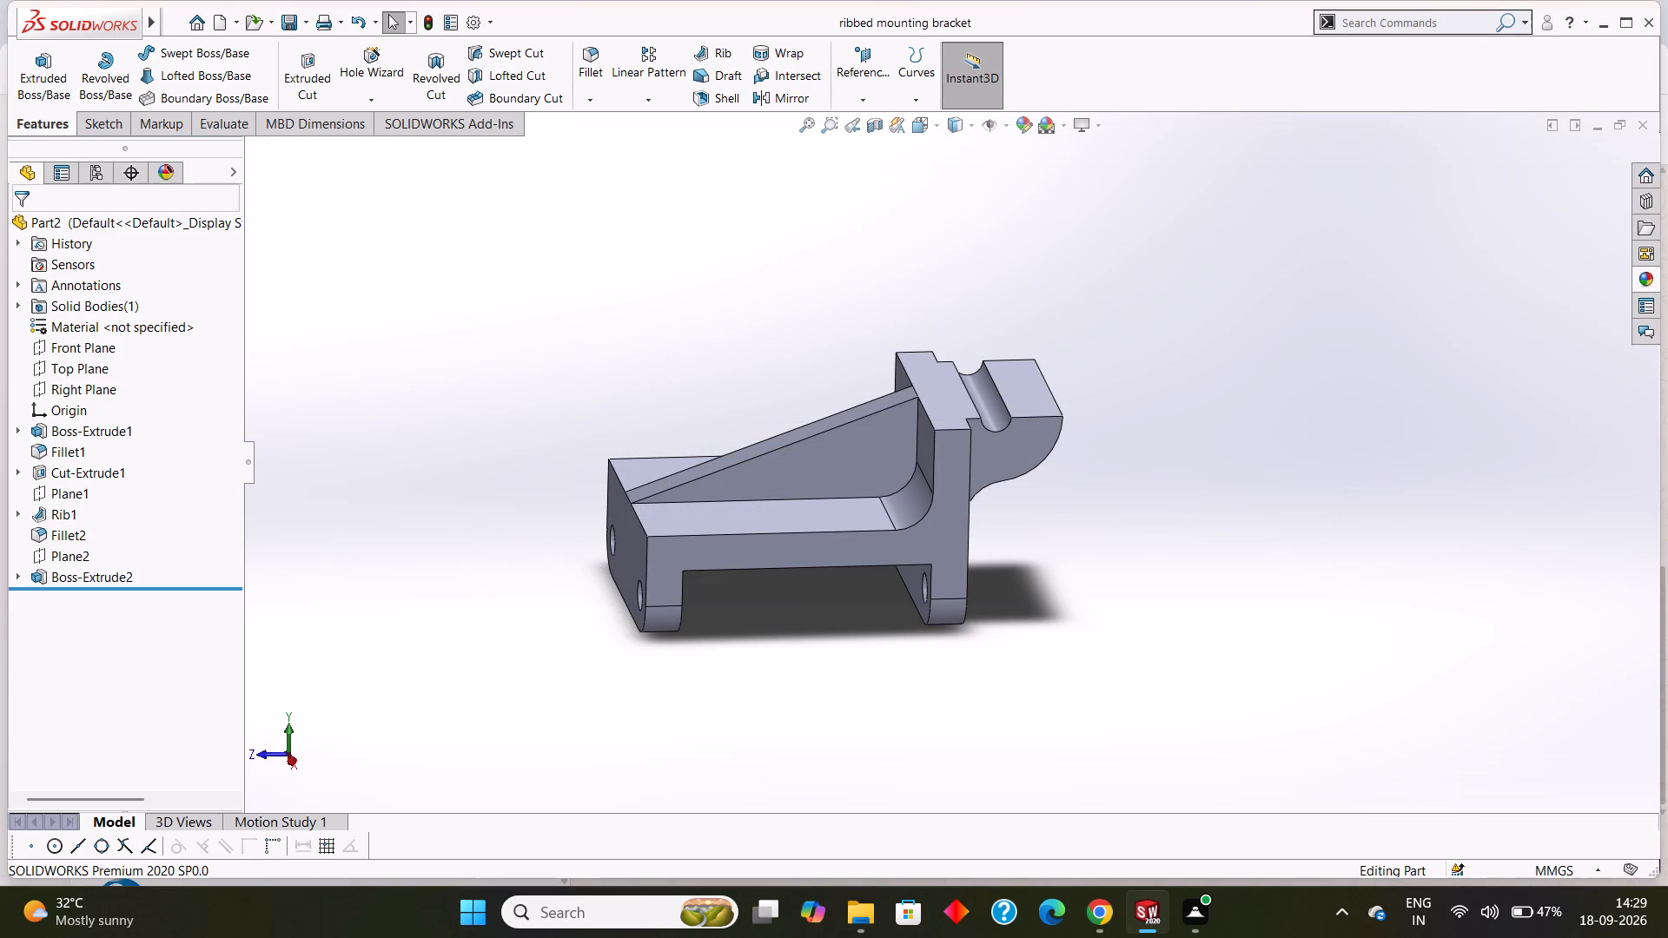
# Save a PDF copy of the part as "ribbed mounting bracket" in the tryfuji folder.
pyautogui.click(92, 121)
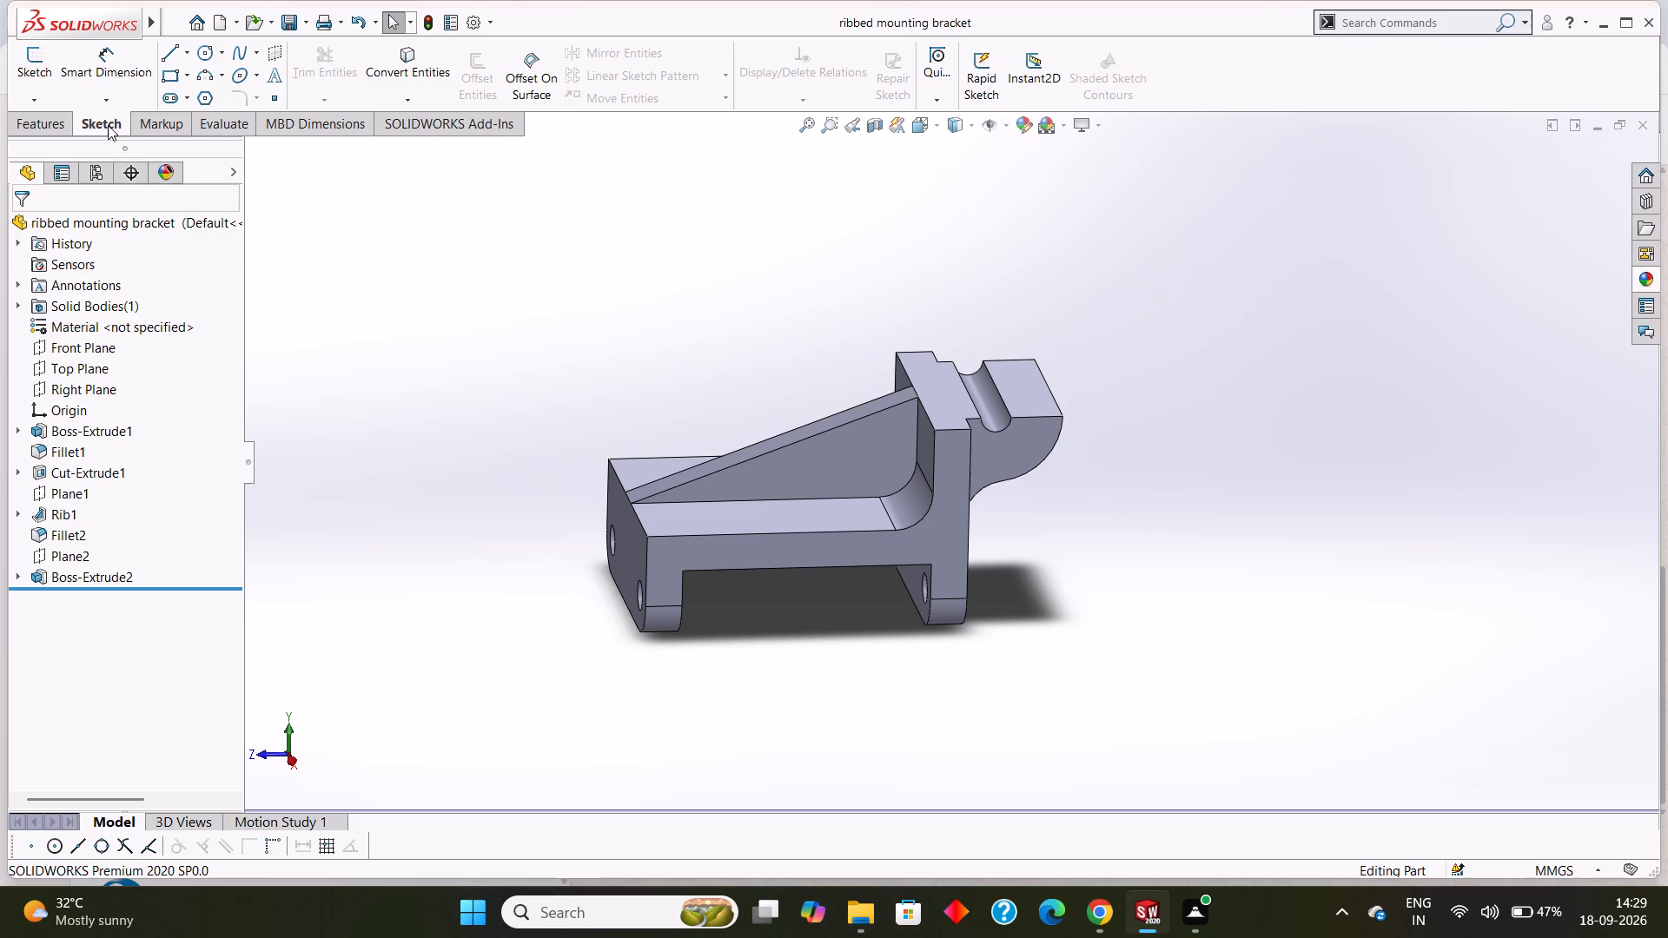
pyautogui.click(304, 21)
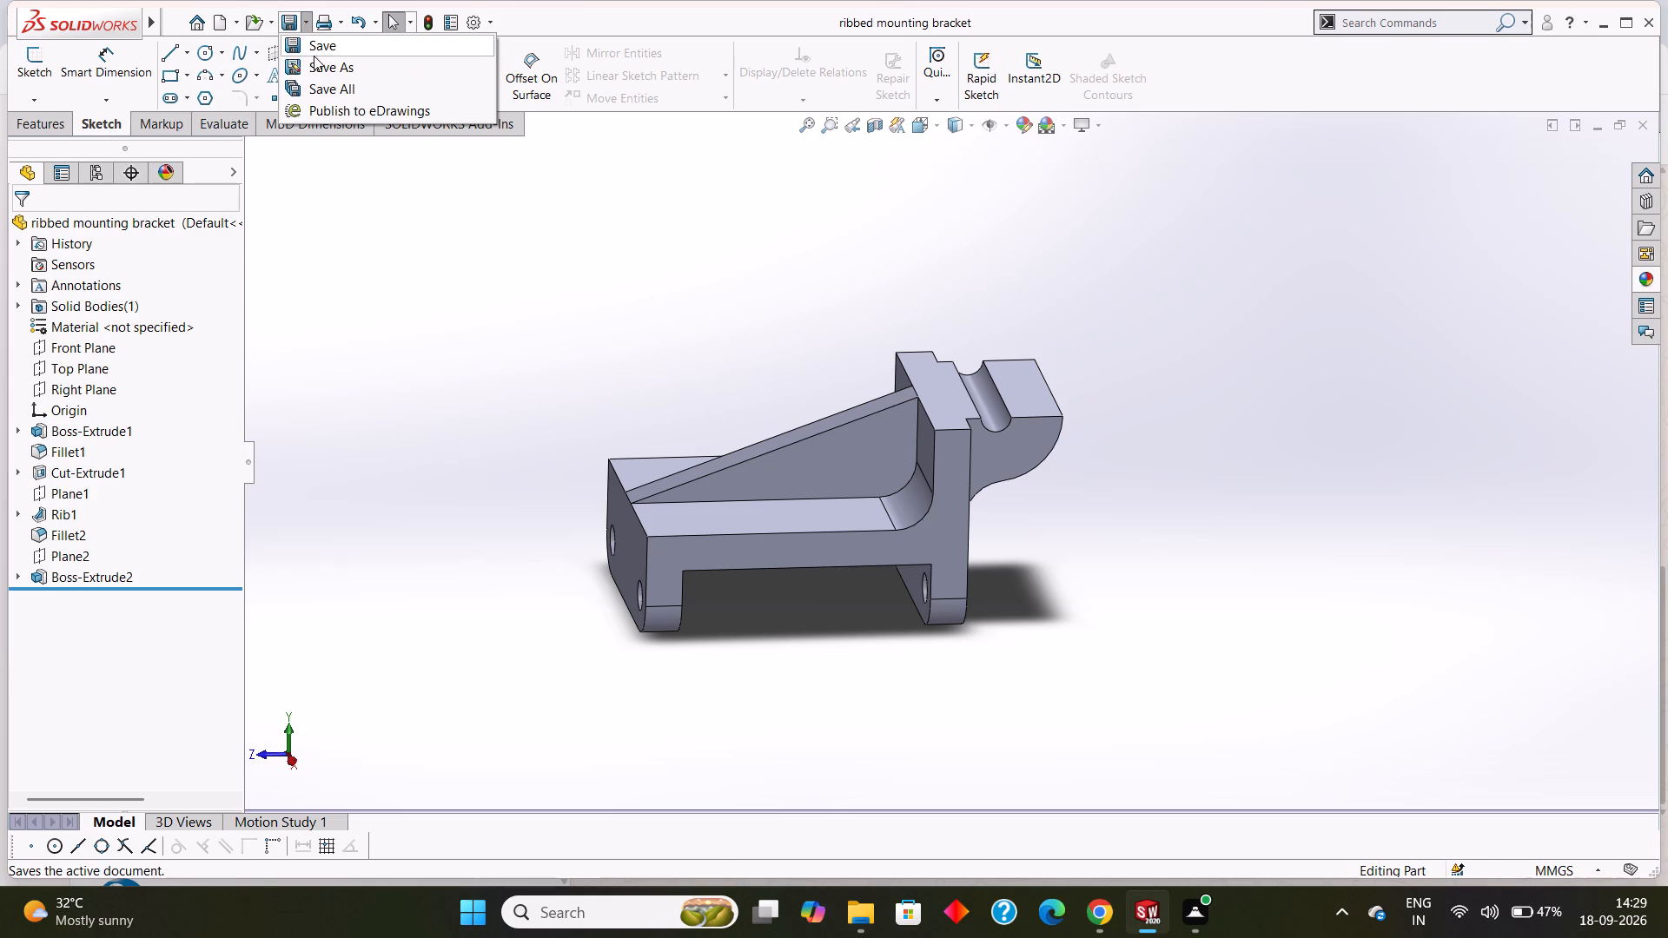
pyautogui.click(315, 63)
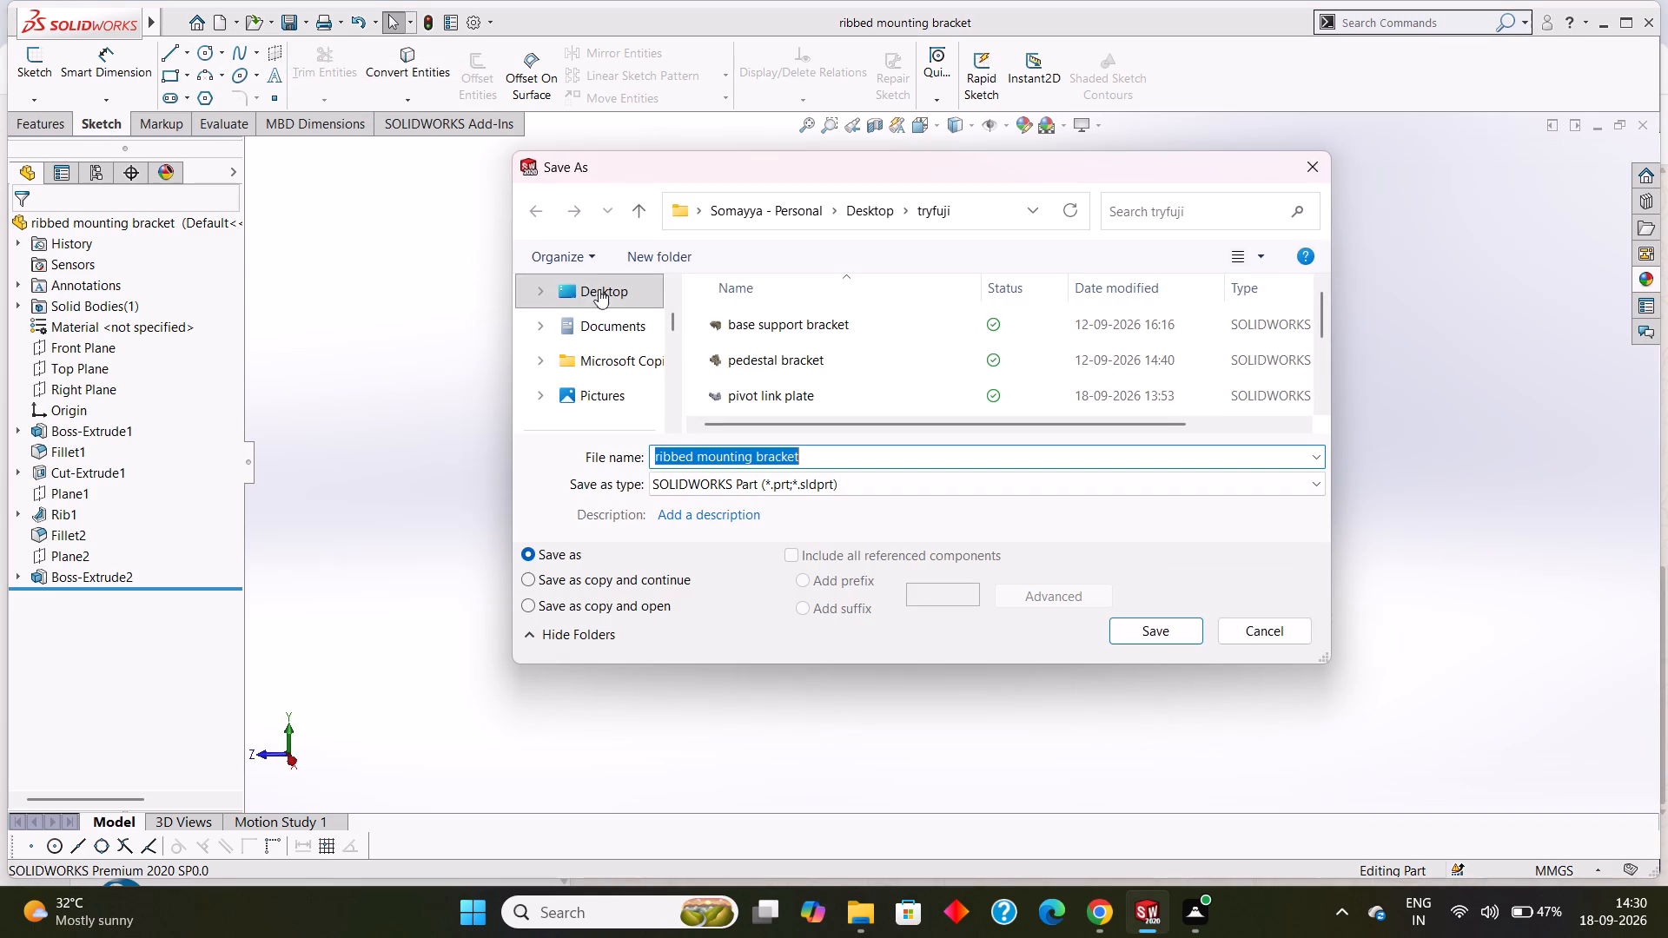
pyautogui.click(819, 489)
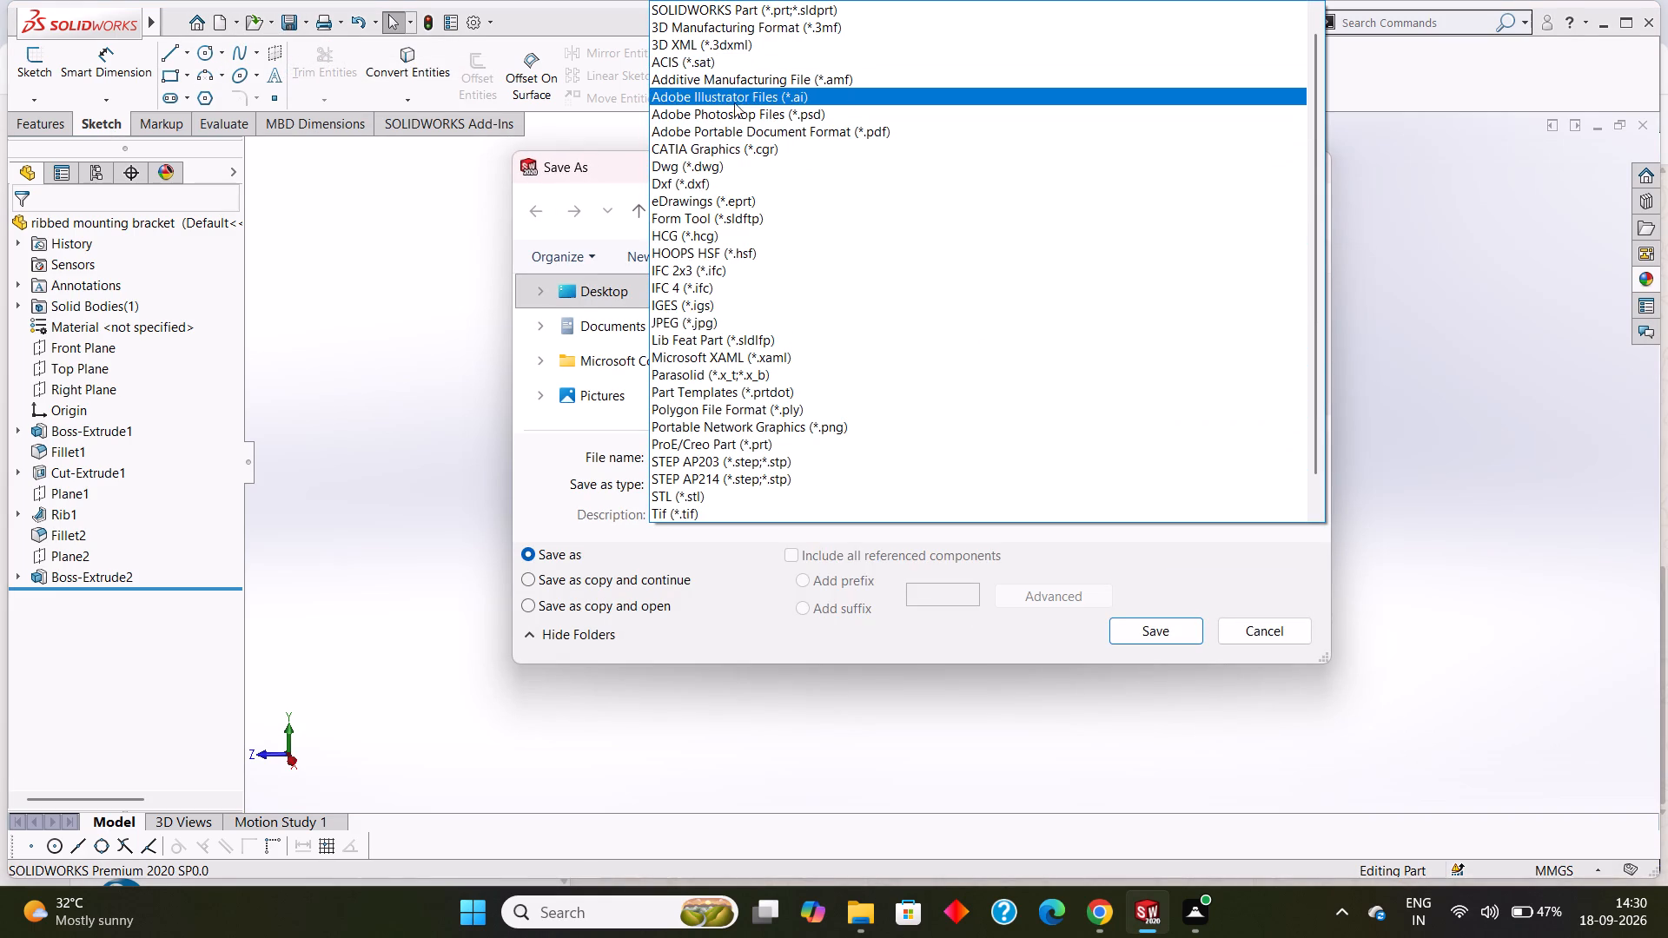
pyautogui.click(740, 128)
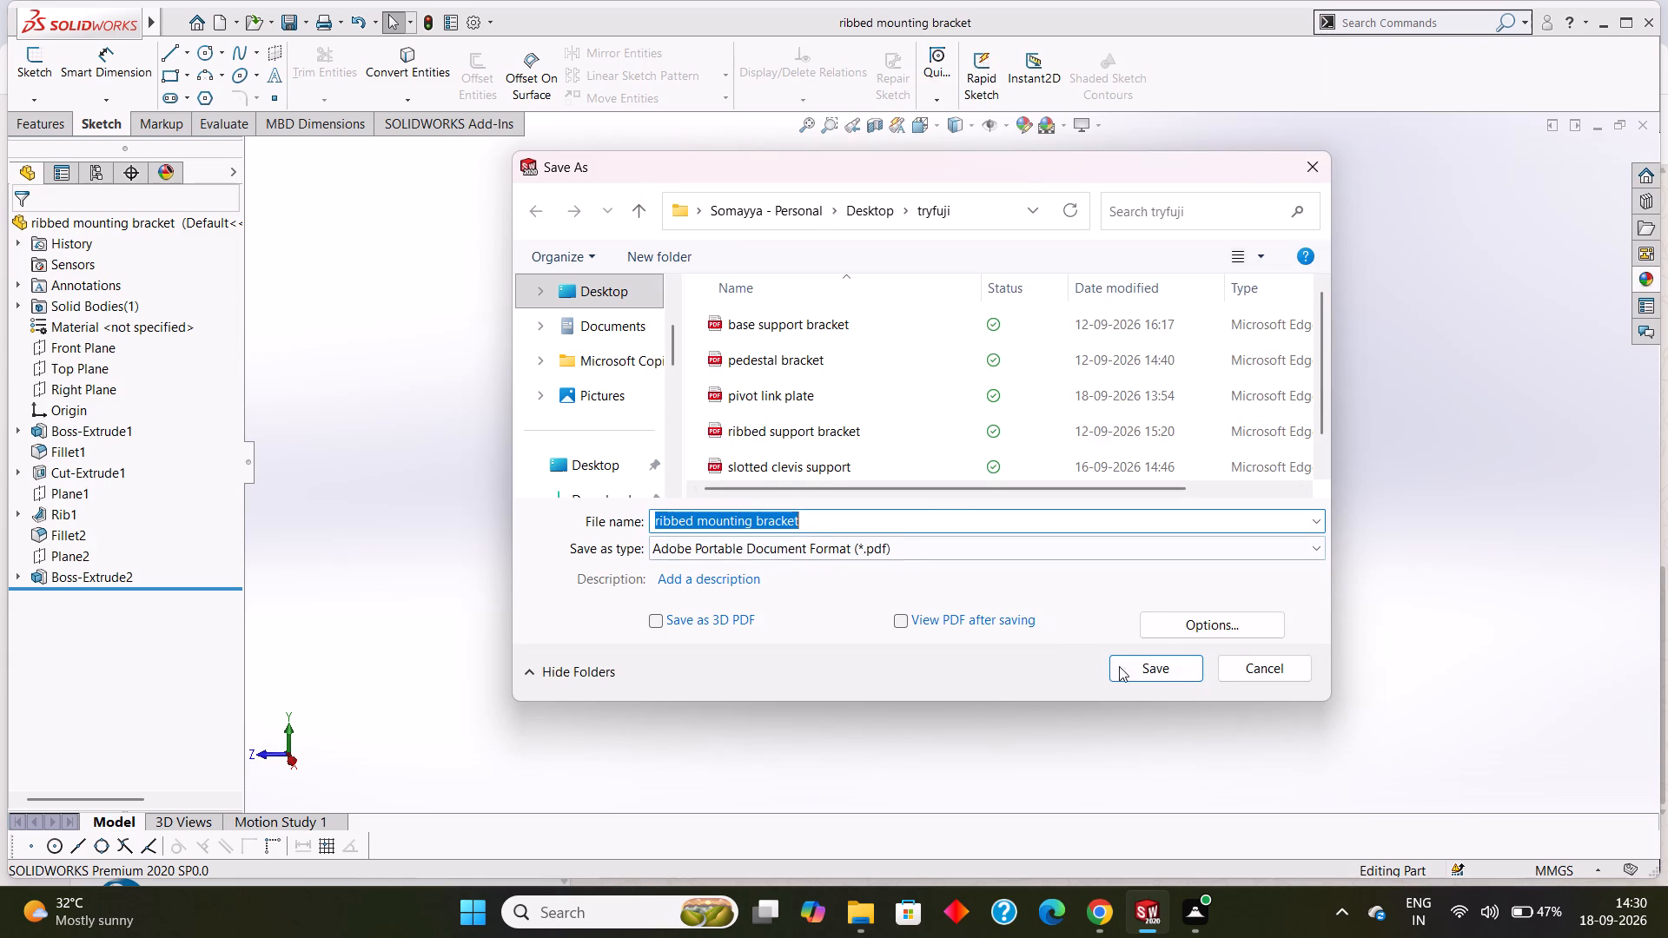
pyautogui.click(1142, 669)
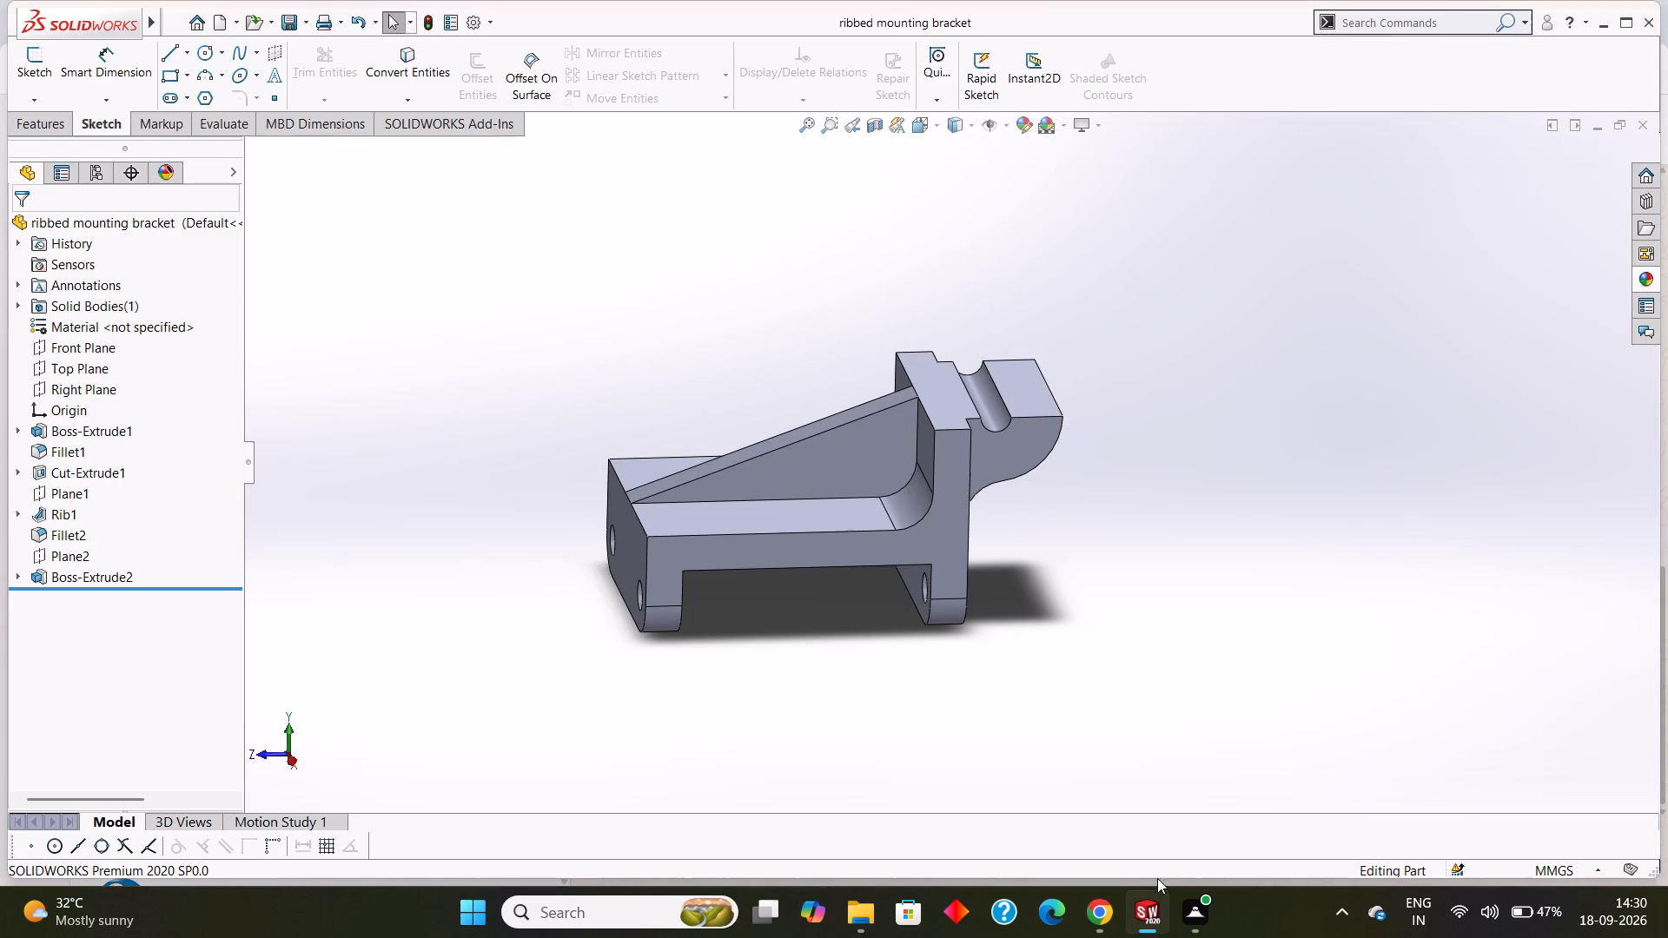